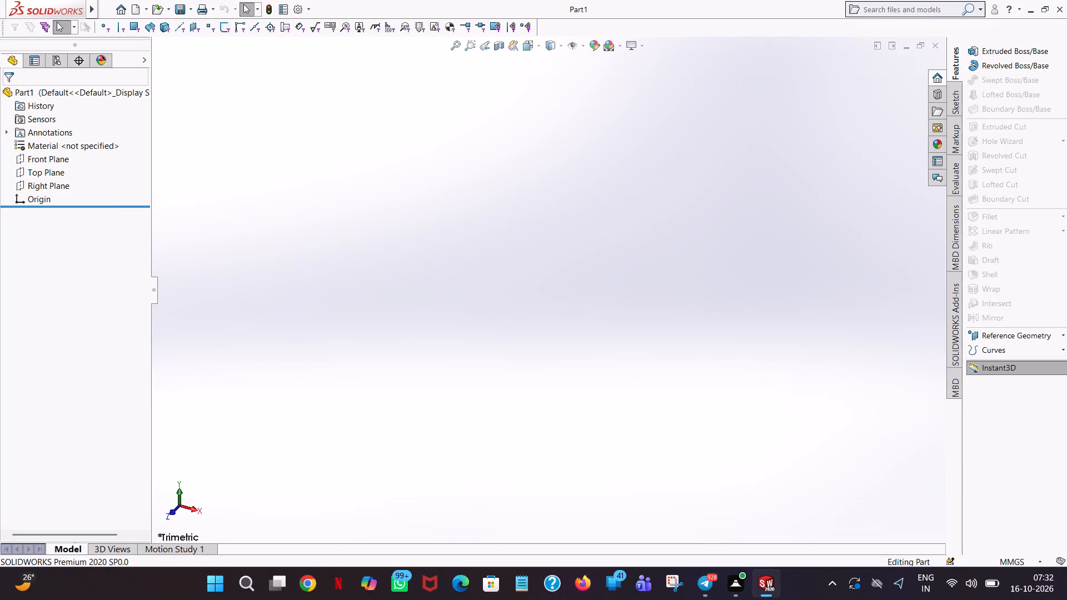
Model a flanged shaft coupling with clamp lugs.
Sketch a circle on the Front Plane, centred on the origin, with a radius of 120/2 (60 mm).
{"action": "left_click", "coordinate": [63, 154]}
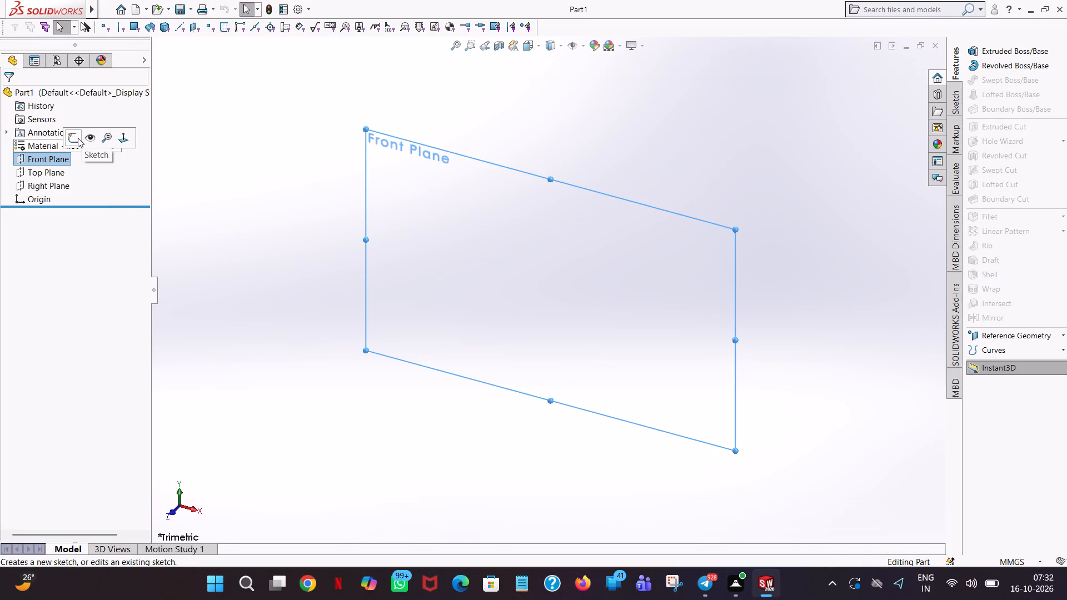
{"action": "left_click", "coordinate": [78, 138]}
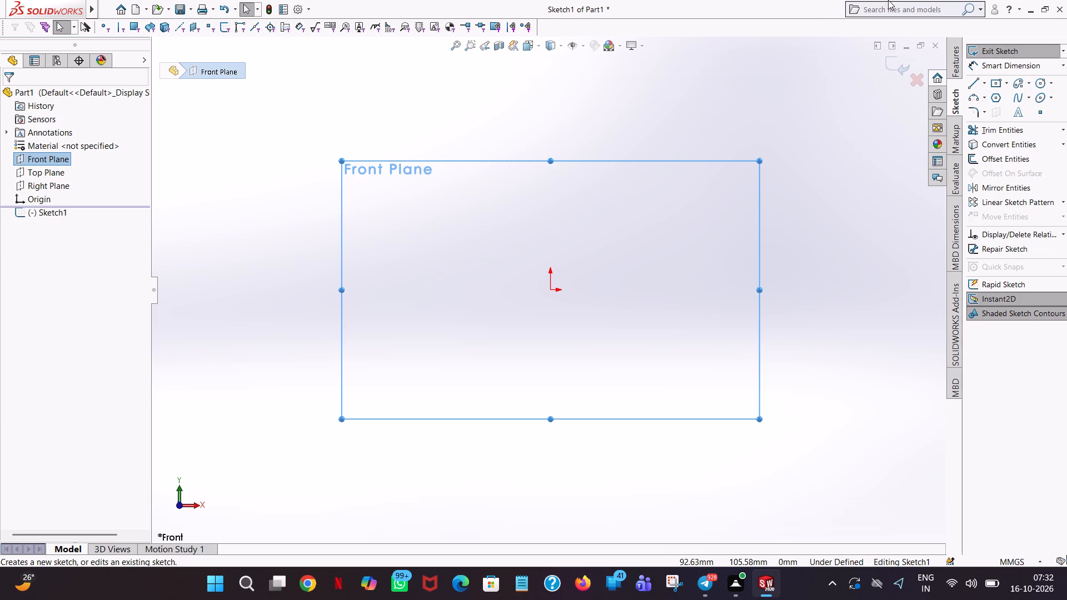
{"action": "left_click", "coordinate": [1041, 84]}
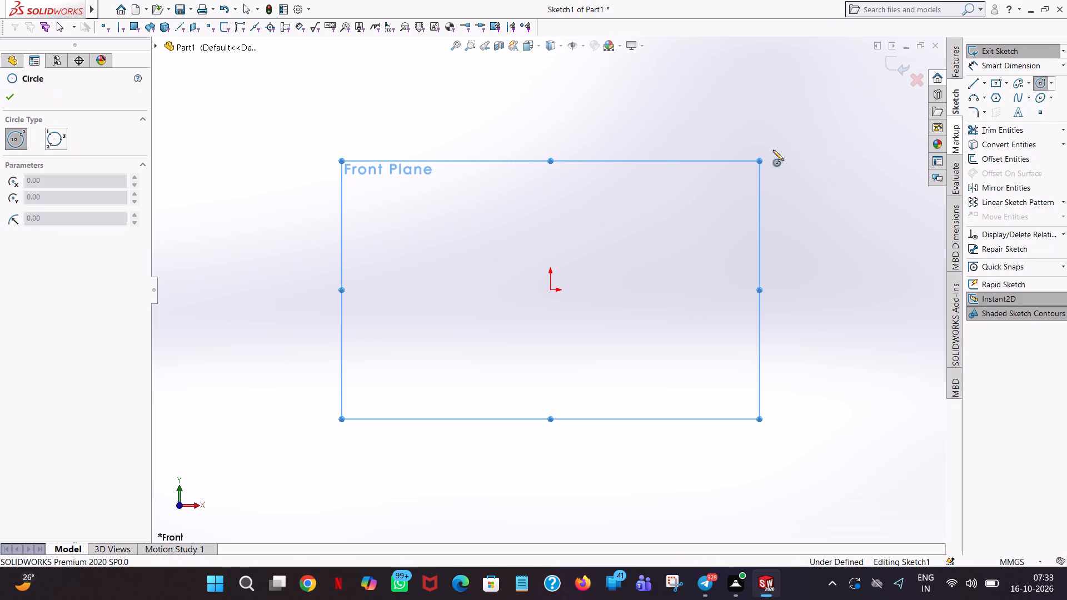
{"action": "left_click", "coordinate": [551, 288]}
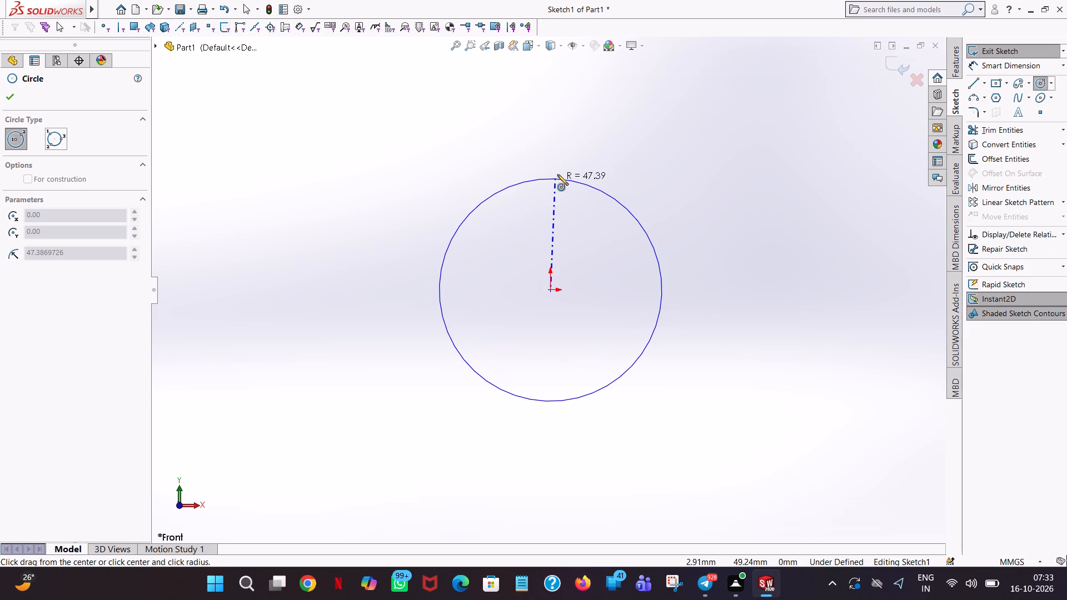
{"action": "left_click", "coordinate": [557, 174]}
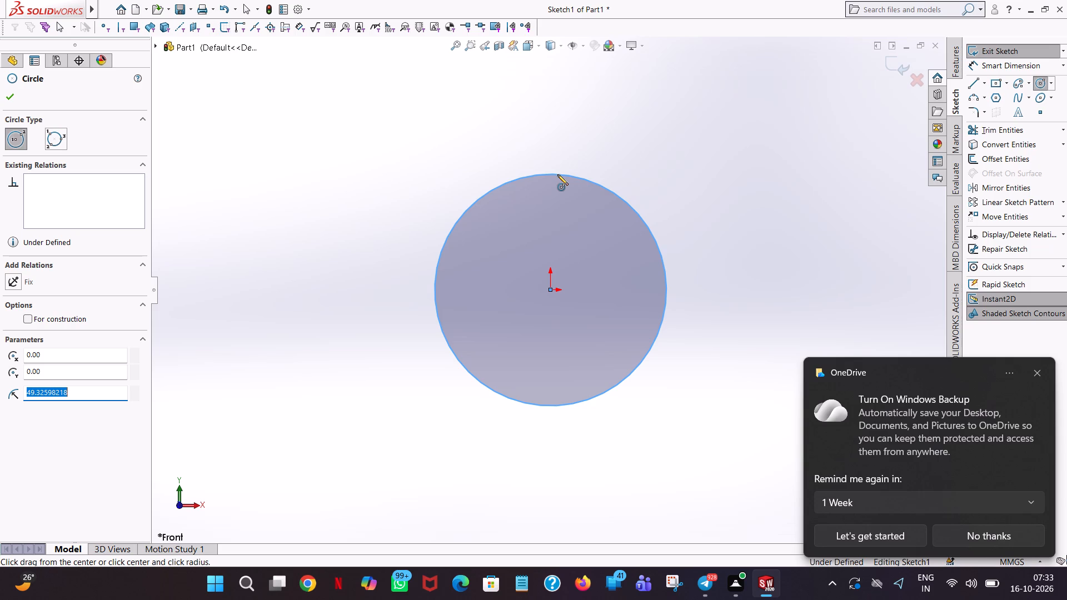
{"action": "type", "text": "120"}
{"action": "key", "text": "slash"}
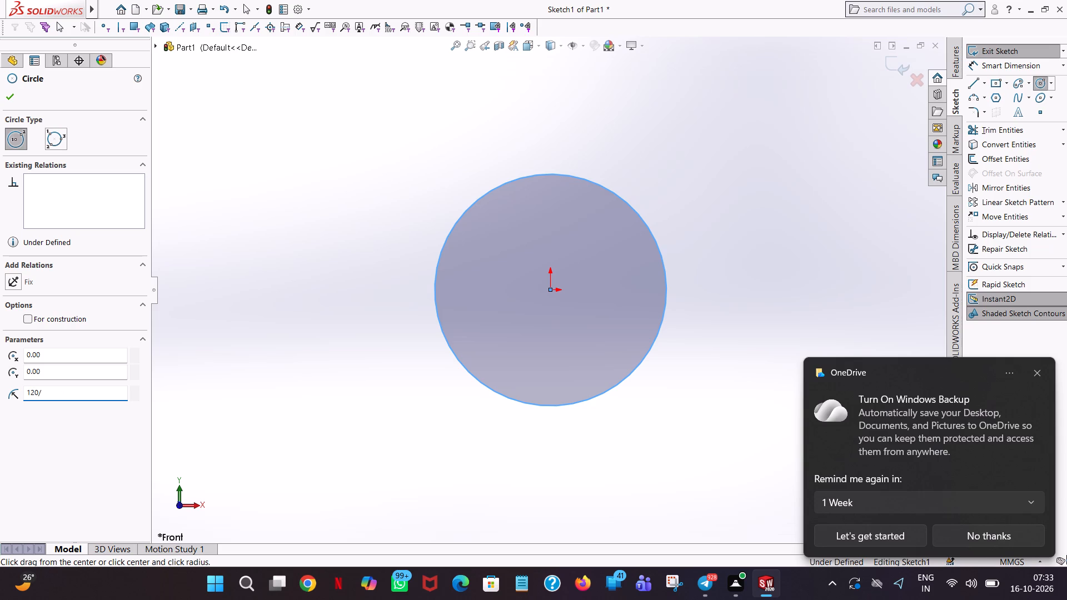
{"action": "key", "text": "2"}
{"action": "key", "text": "Return"}
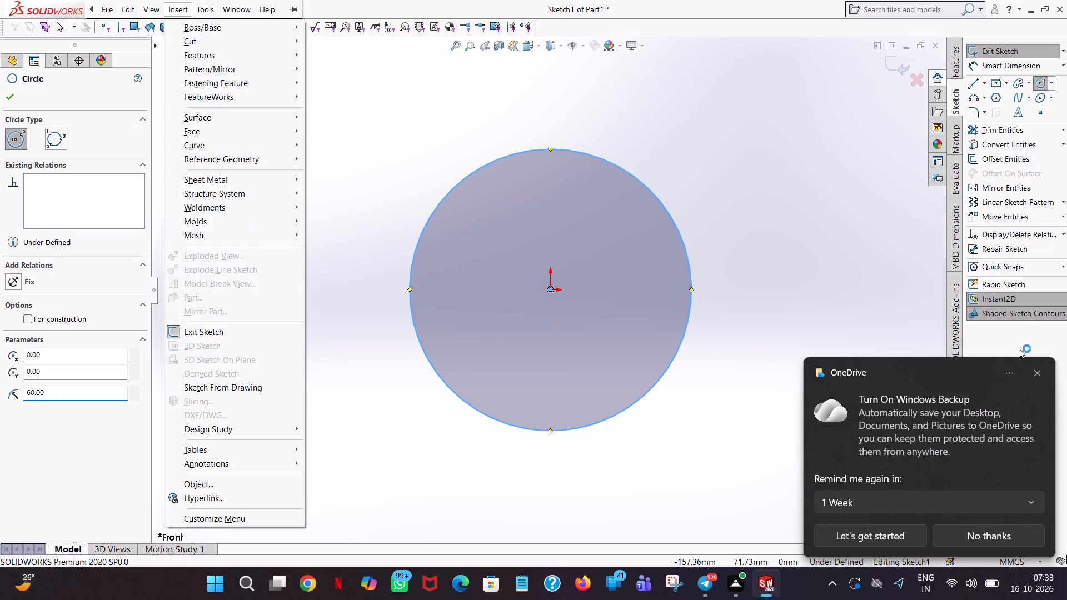
{"action": "left_click", "coordinate": [1036, 373]}
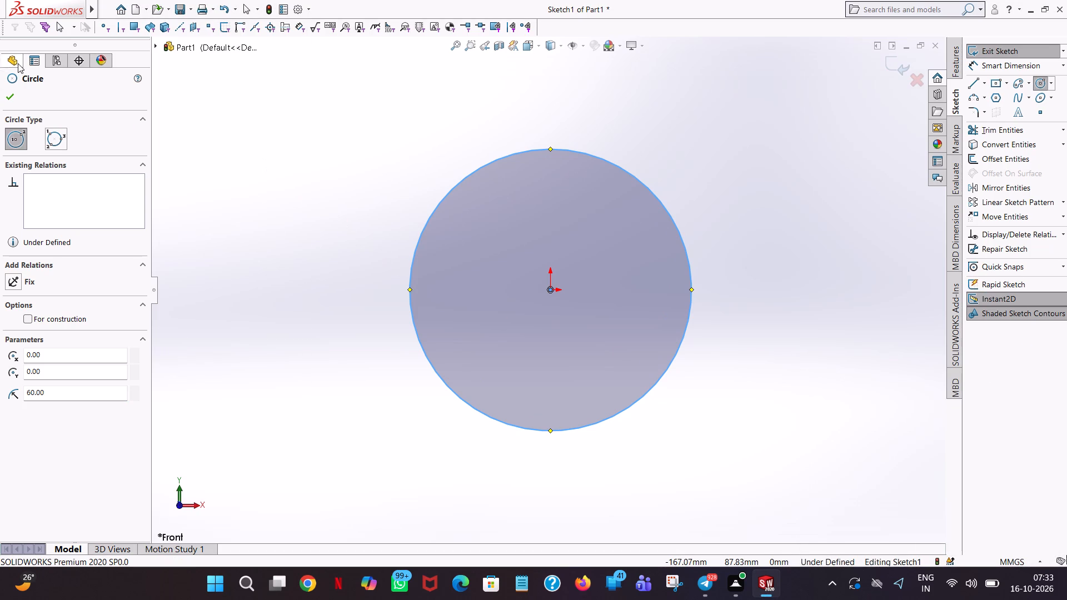
{"action": "left_click", "coordinate": [14, 81]}
{"action": "left_click", "coordinate": [15, 93]}
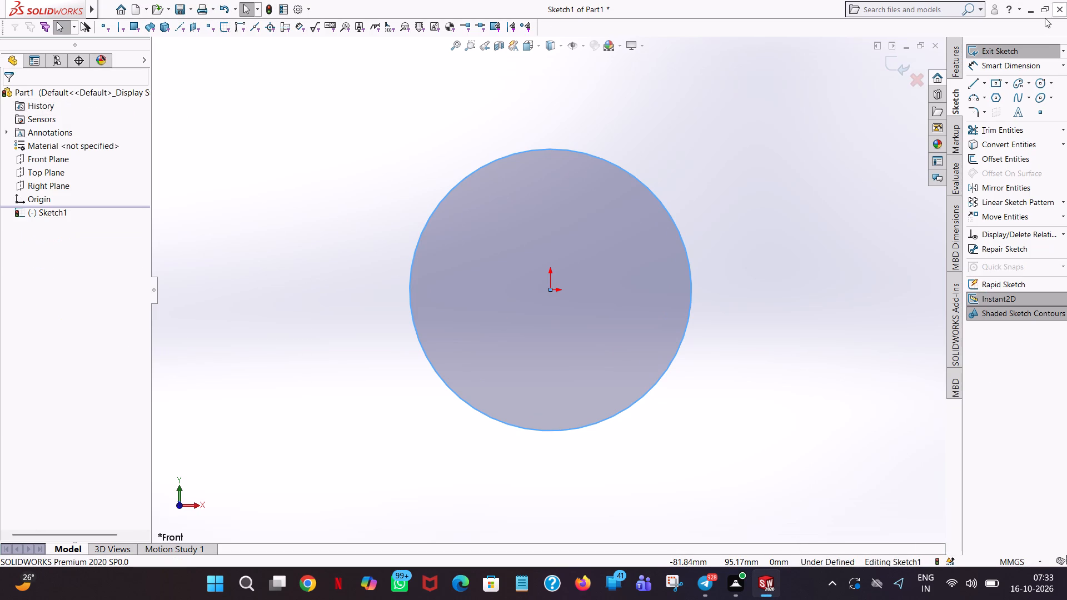
Add a 120 mm diameter dimension to the circle and place it clear of the circle, beside it.
{"action": "left_click", "coordinate": [1013, 68]}
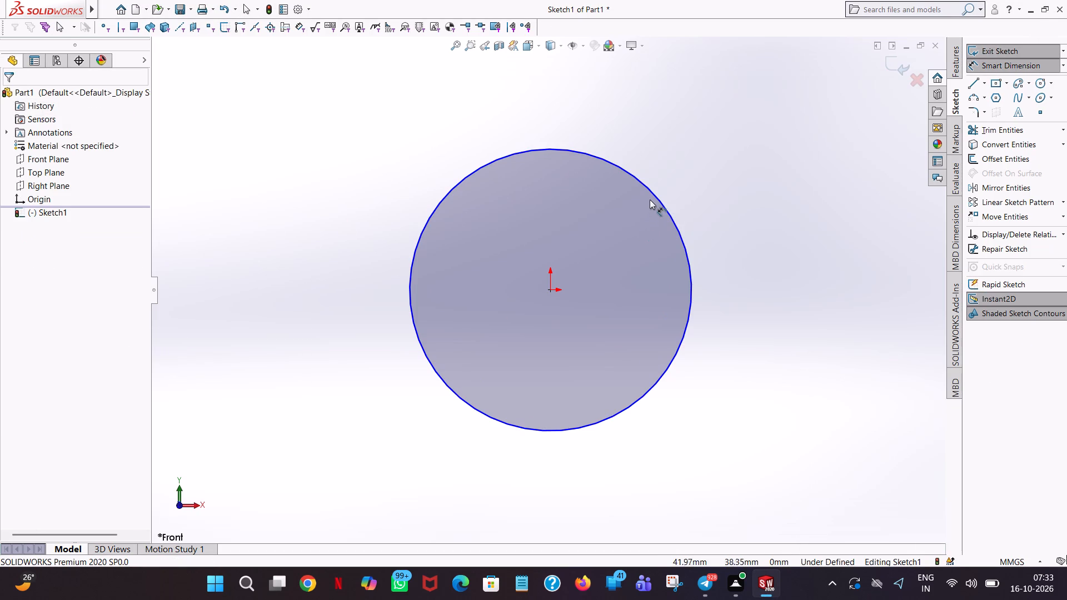
{"action": "left_click", "coordinate": [652, 194]}
{"action": "left_click", "coordinate": [702, 153]}
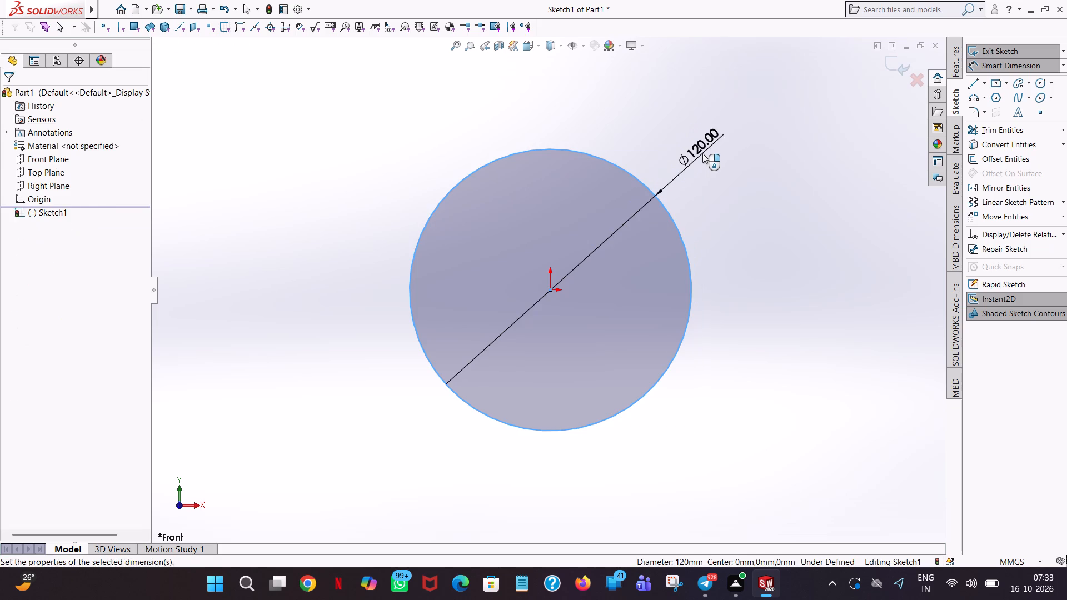
{"action": "left_click", "coordinate": [655, 136]}
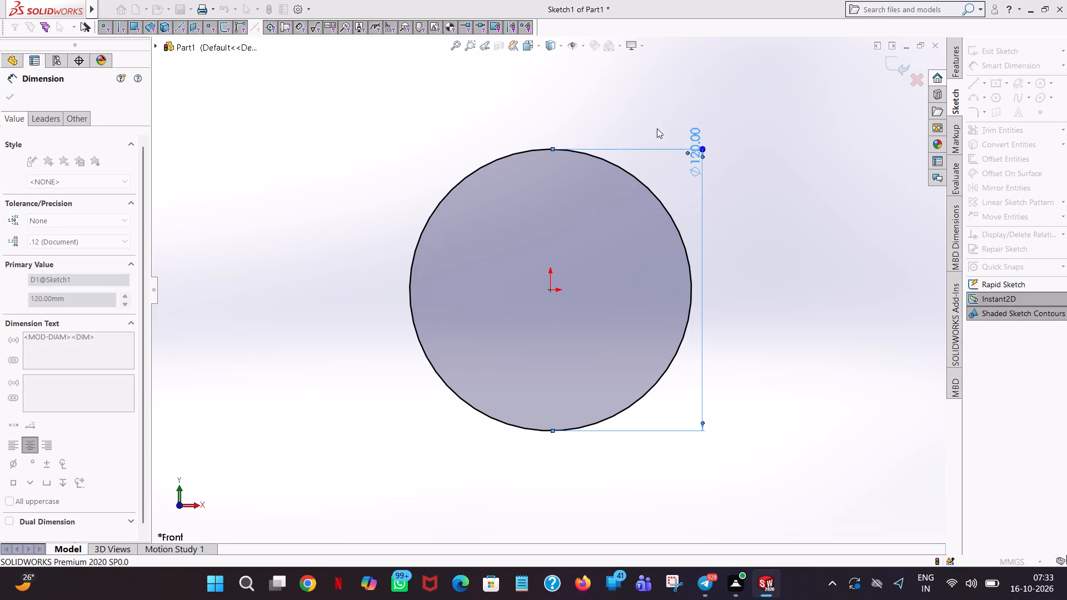
{"action": "left_click", "coordinate": [755, 44]}
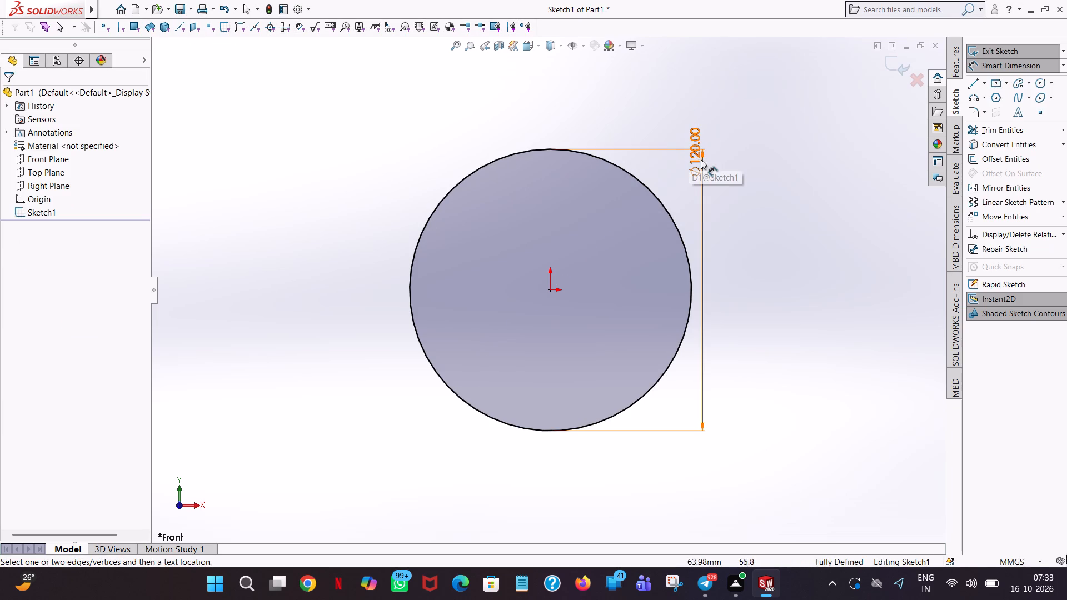
{"action": "left_click_drag", "start_coordinate": [697, 157], "coordinate": [775, 162]}
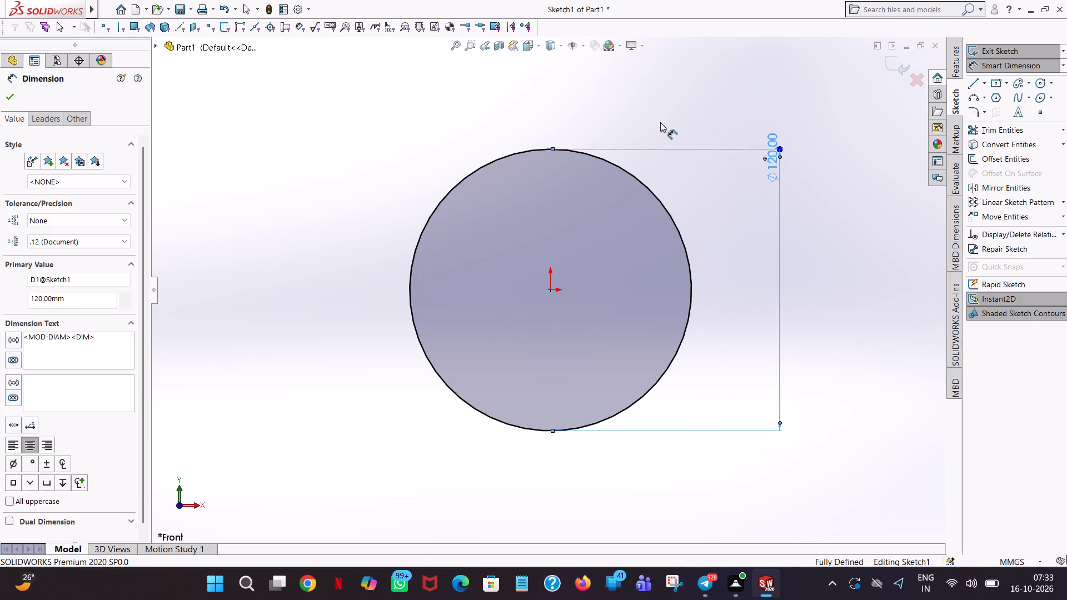
{"action": "left_click", "coordinate": [670, 117]}
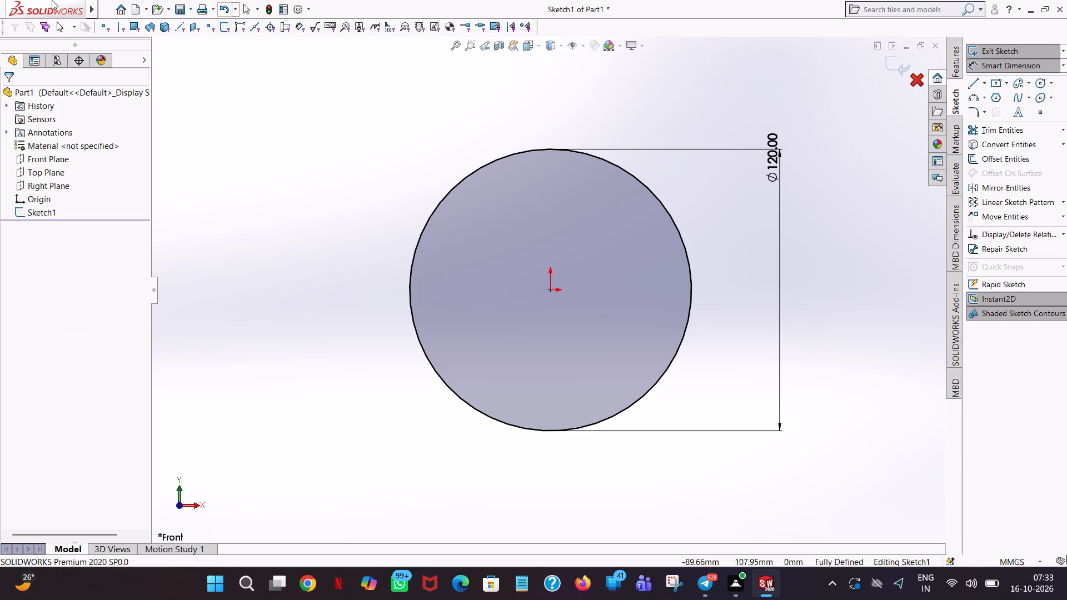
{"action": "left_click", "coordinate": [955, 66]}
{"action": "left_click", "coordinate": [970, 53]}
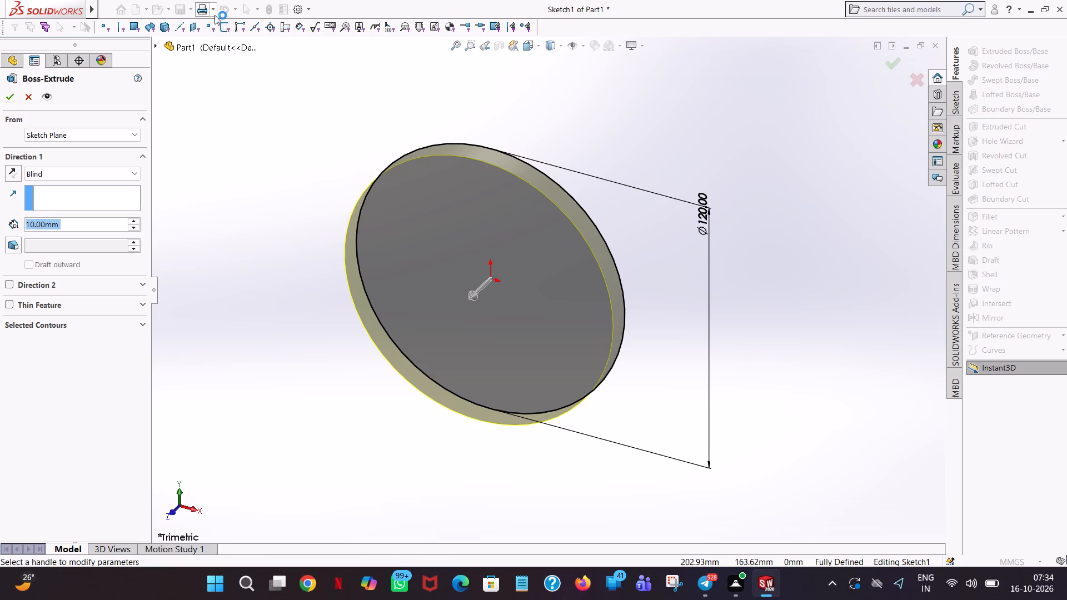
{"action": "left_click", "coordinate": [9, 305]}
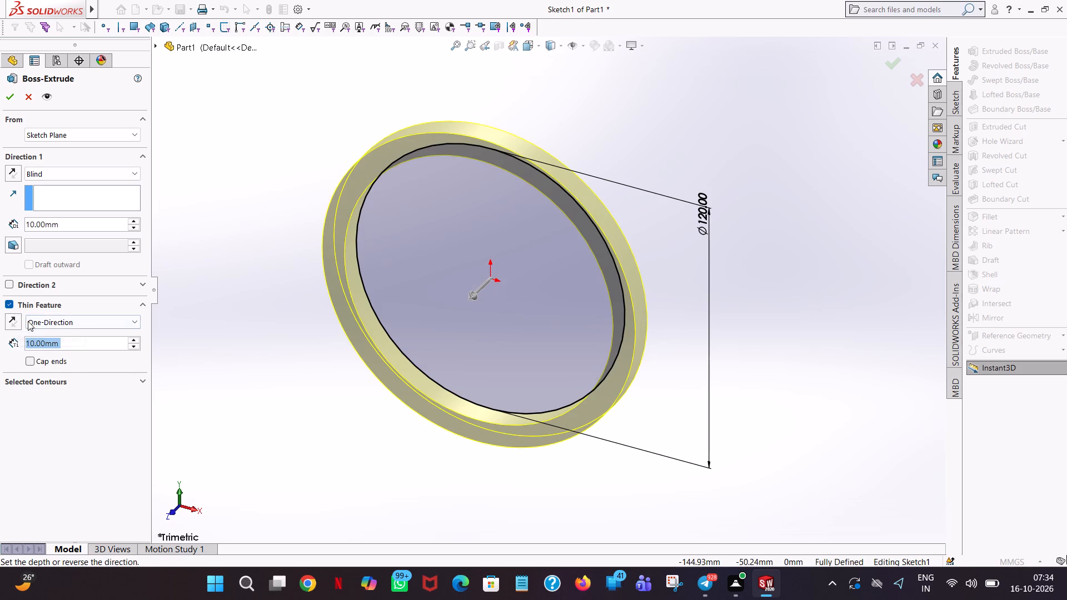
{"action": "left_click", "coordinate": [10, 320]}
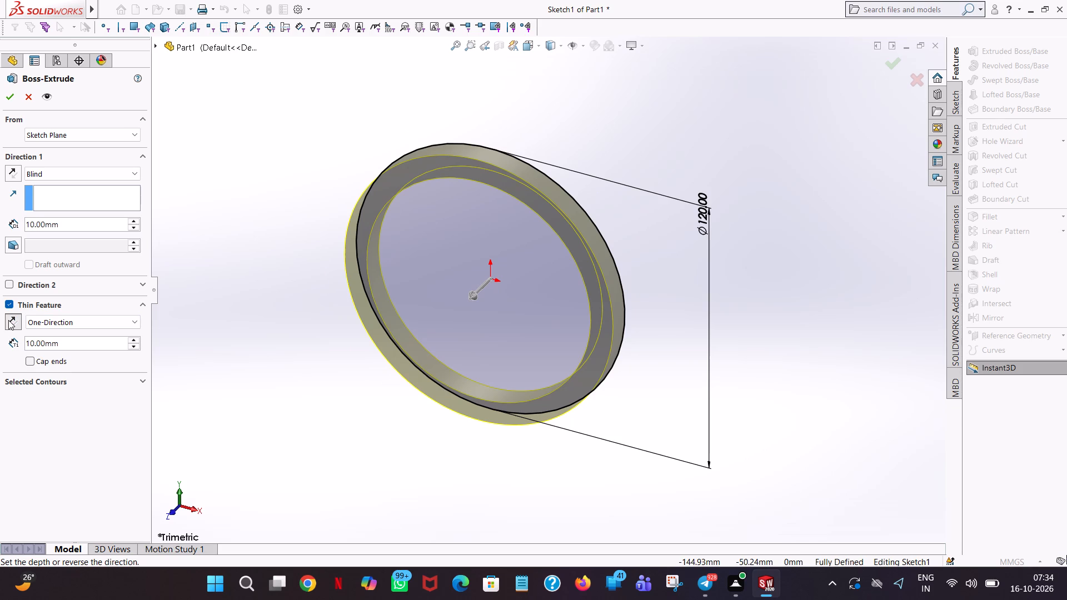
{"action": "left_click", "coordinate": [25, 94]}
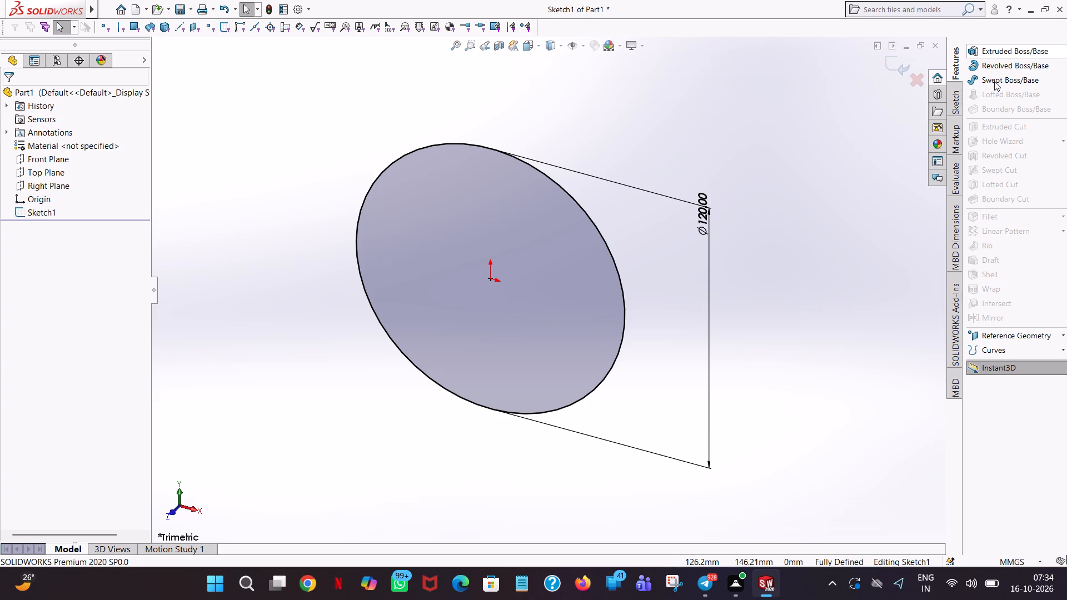
Extrude the circle as a solid boss with a blind depth of 30 mm.
{"action": "left_click", "coordinate": [1003, 53]}
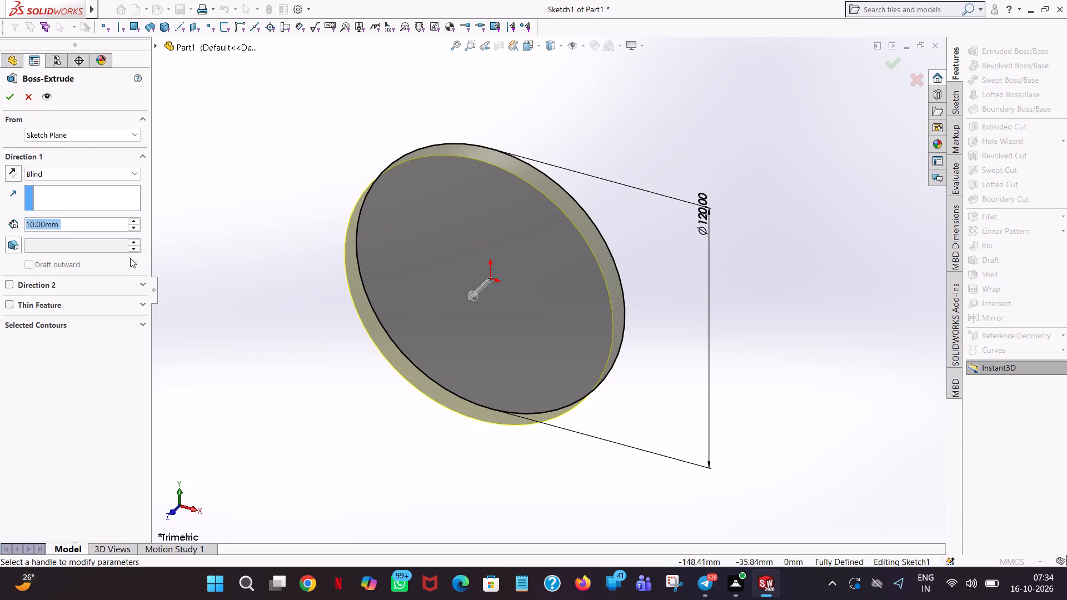
{"action": "left_click", "coordinate": [133, 221]}
{"action": "left_click", "coordinate": [133, 220]}
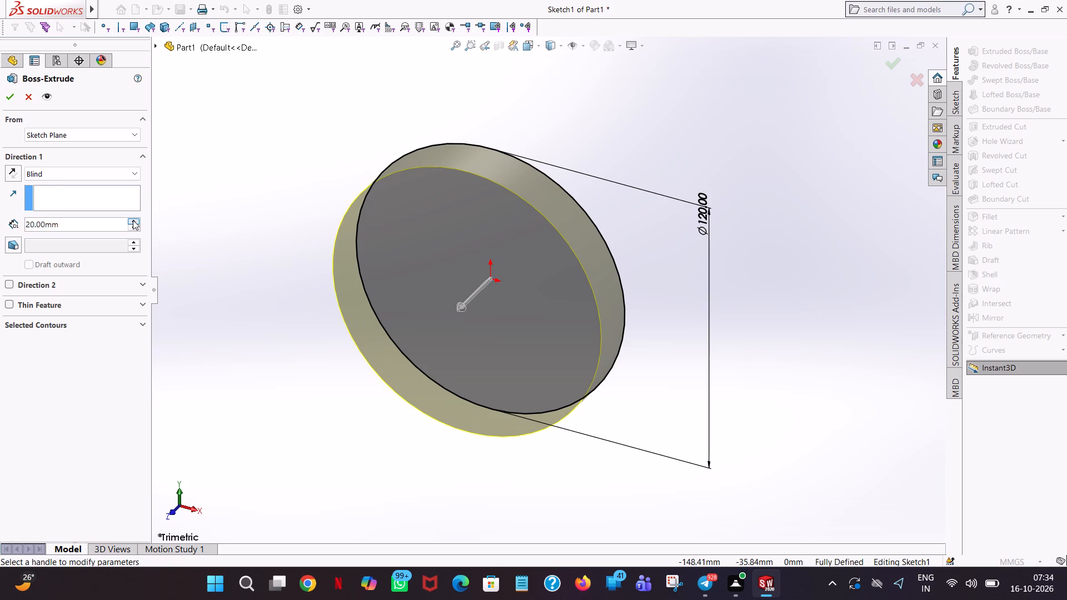
{"action": "left_click", "coordinate": [18, 95]}
{"action": "left_click", "coordinate": [689, 157]}
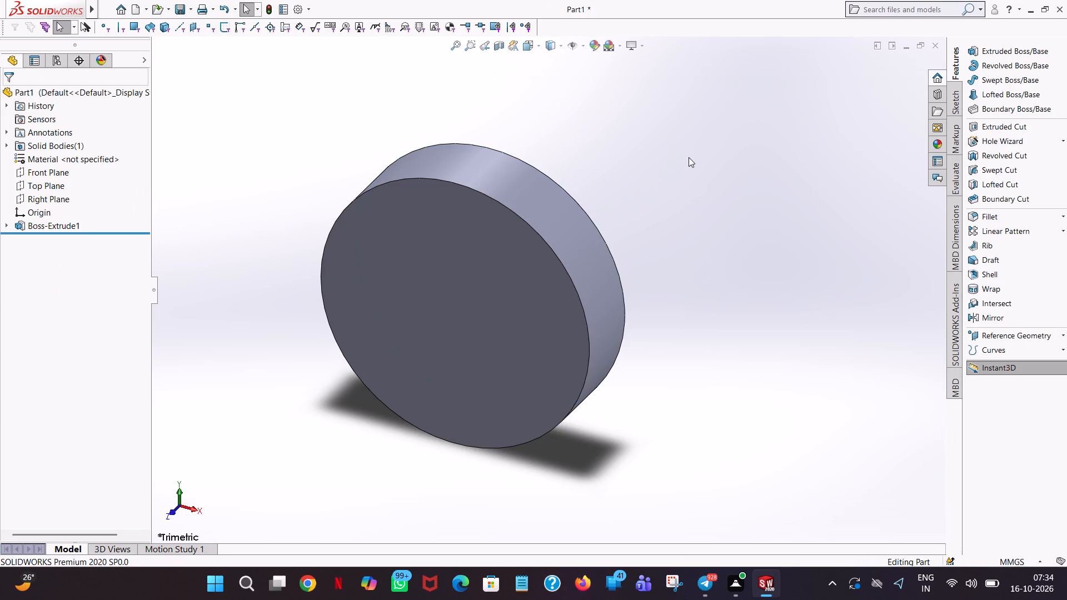
Start an Extruded Cut on the disc's back face and sketch an origin-centred circle with a radius of 110/2 (55 mm).
{"action": "key", "text": "ctrl+7"}
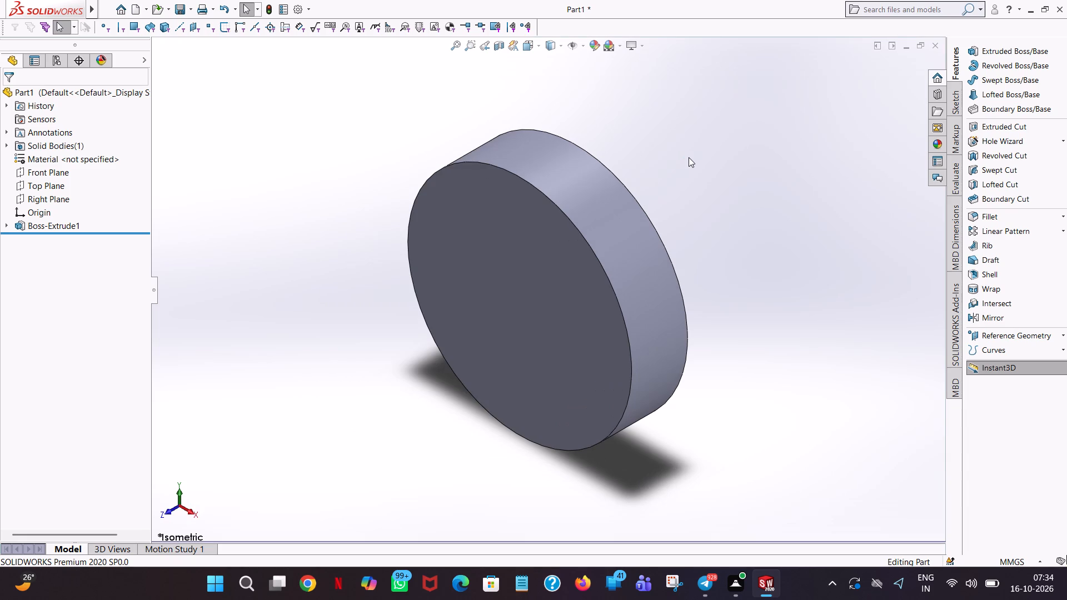
{"action": "left_click", "coordinate": [977, 124]}
{"action": "middle_click_drag", "start_coordinate": [805, 166], "coordinate": [695, 228]}
{"action": "scroll", "coordinate": [705, 223], "scroll_direction": "up", "scroll_amount": 1}
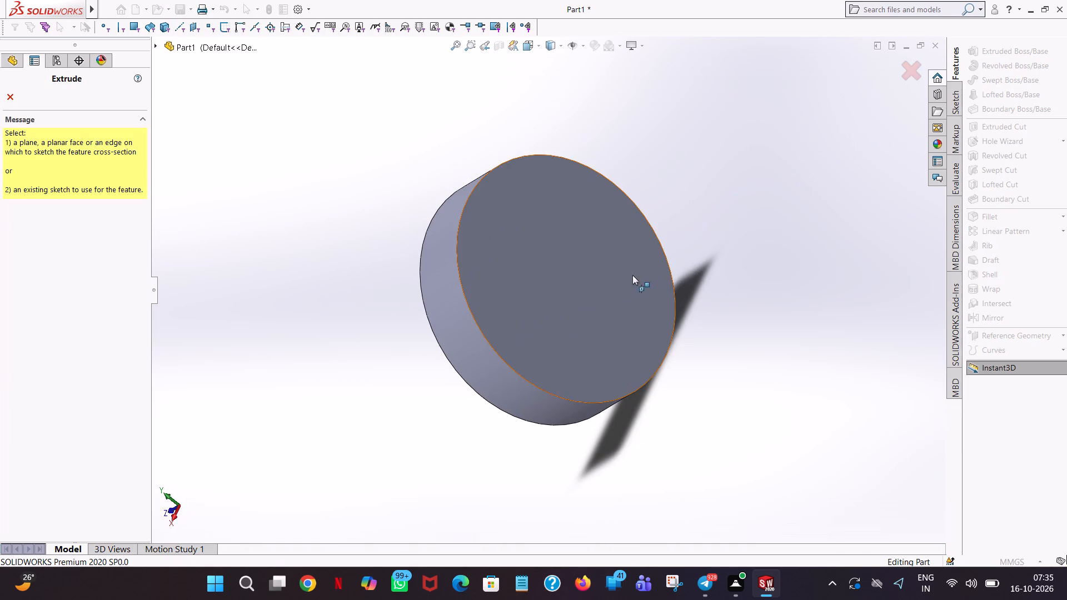
{"action": "left_click", "coordinate": [605, 289]}
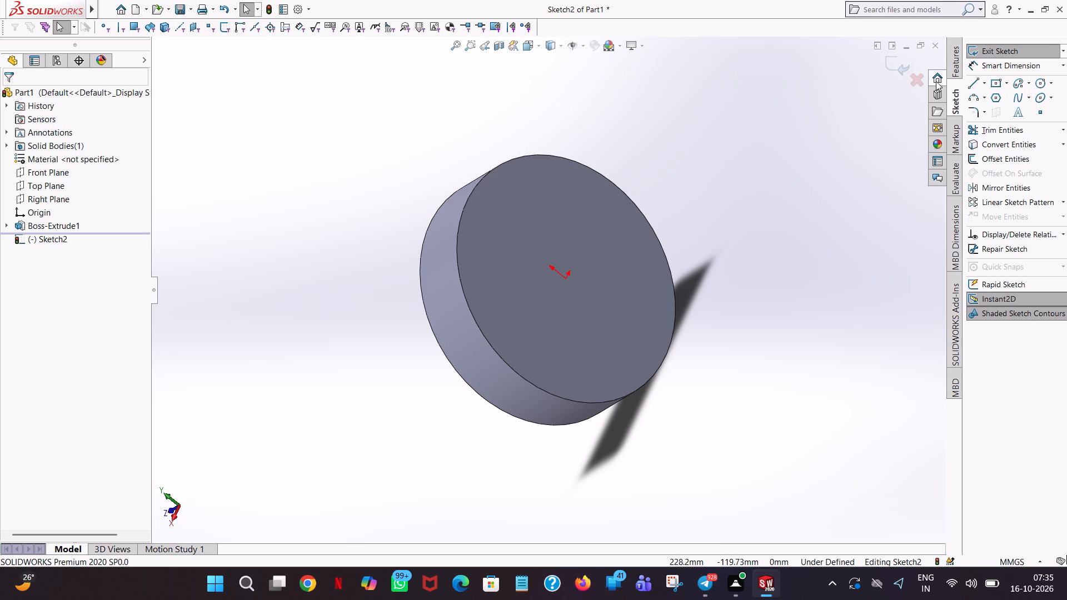
{"action": "left_click", "coordinate": [541, 46]}
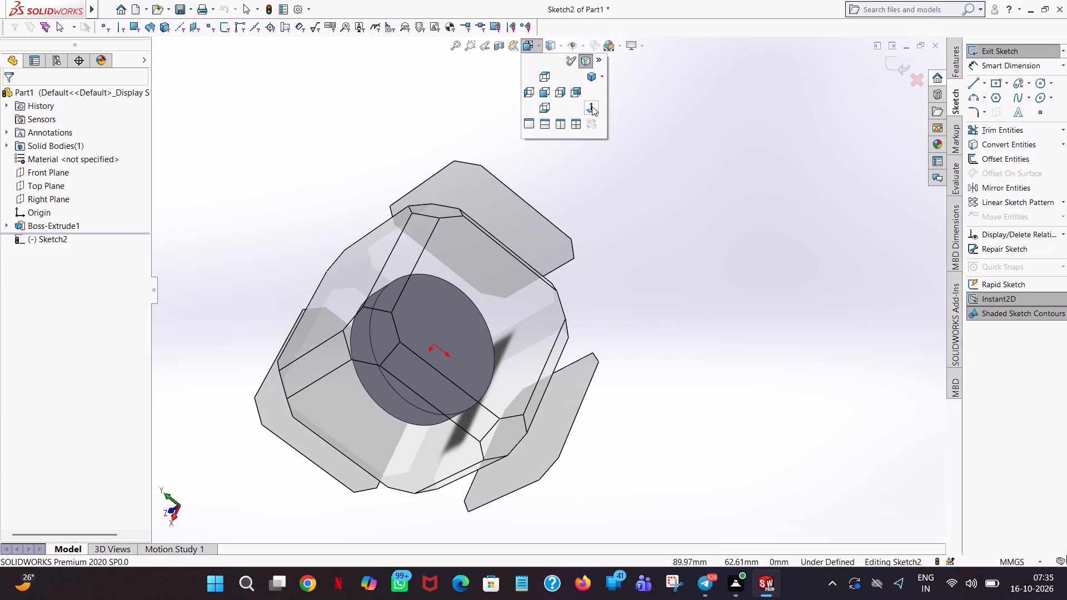
{"action": "left_click", "coordinate": [592, 106]}
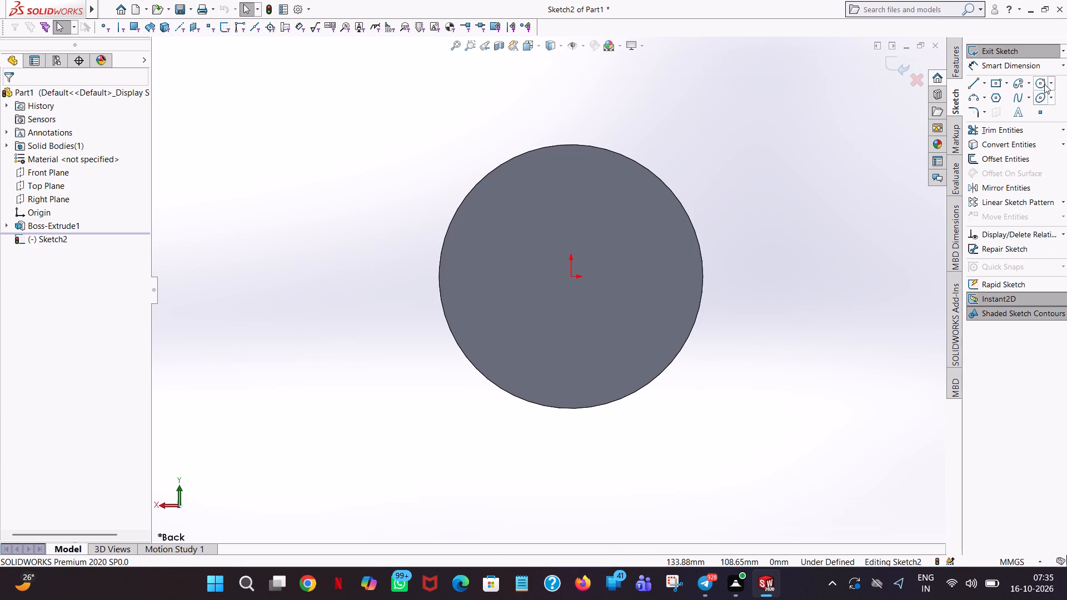
{"action": "left_click", "coordinate": [1044, 84]}
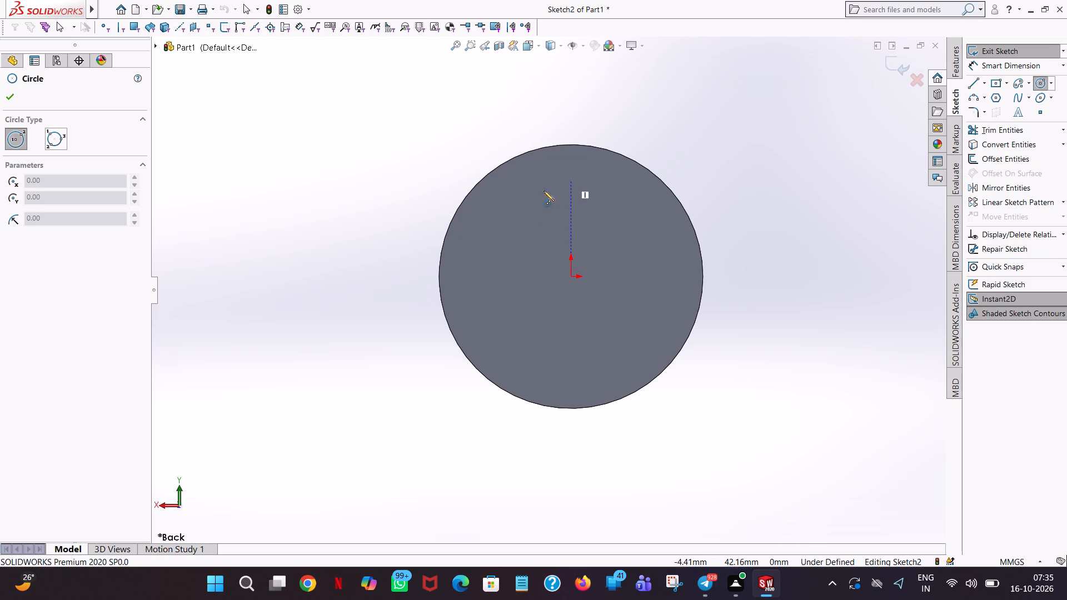
{"action": "left_click", "coordinate": [571, 276]}
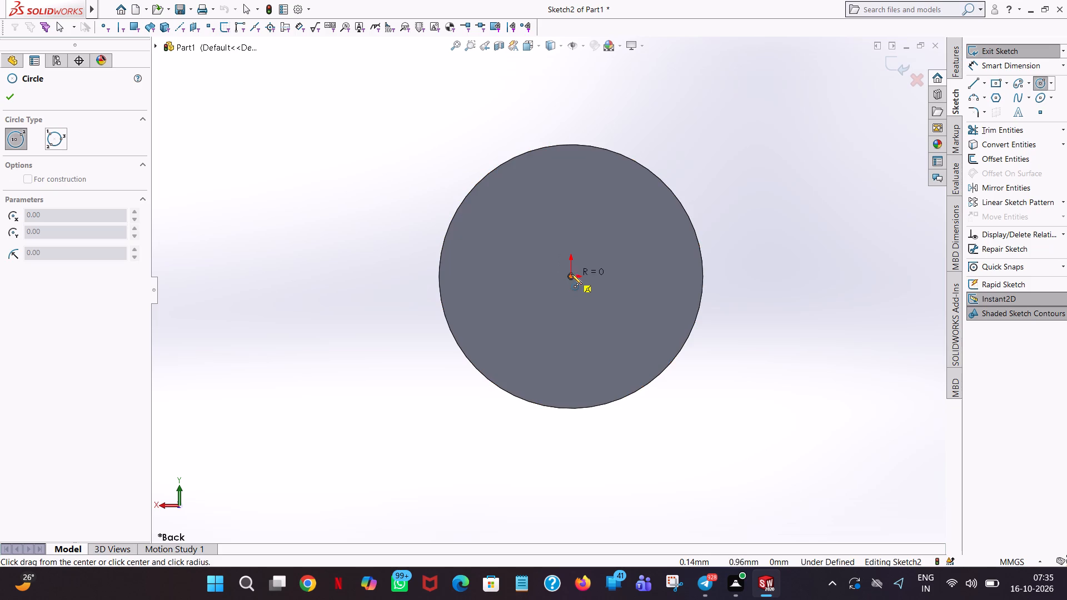
{"action": "left_click", "coordinate": [594, 147]}
{"action": "type", "text": "110/2"}
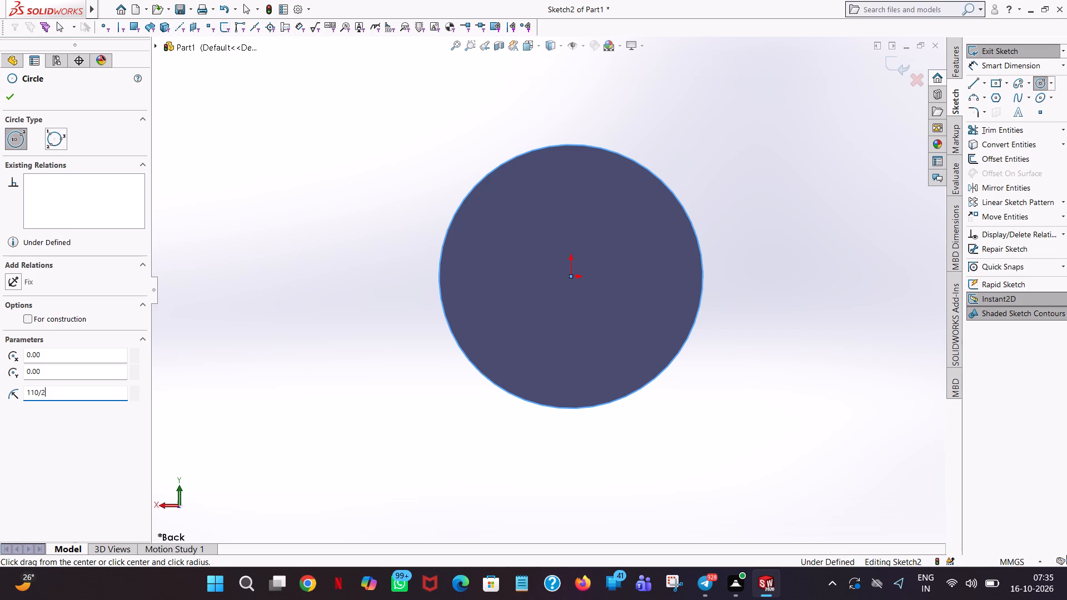
{"action": "key", "text": "Return"}
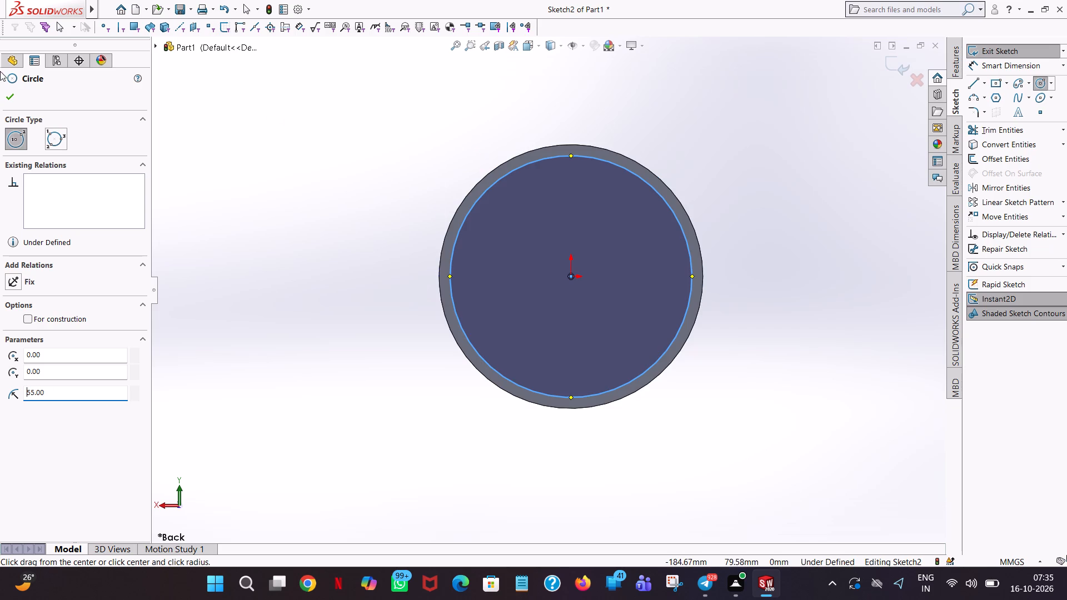
{"action": "left_click", "coordinate": [14, 101]}
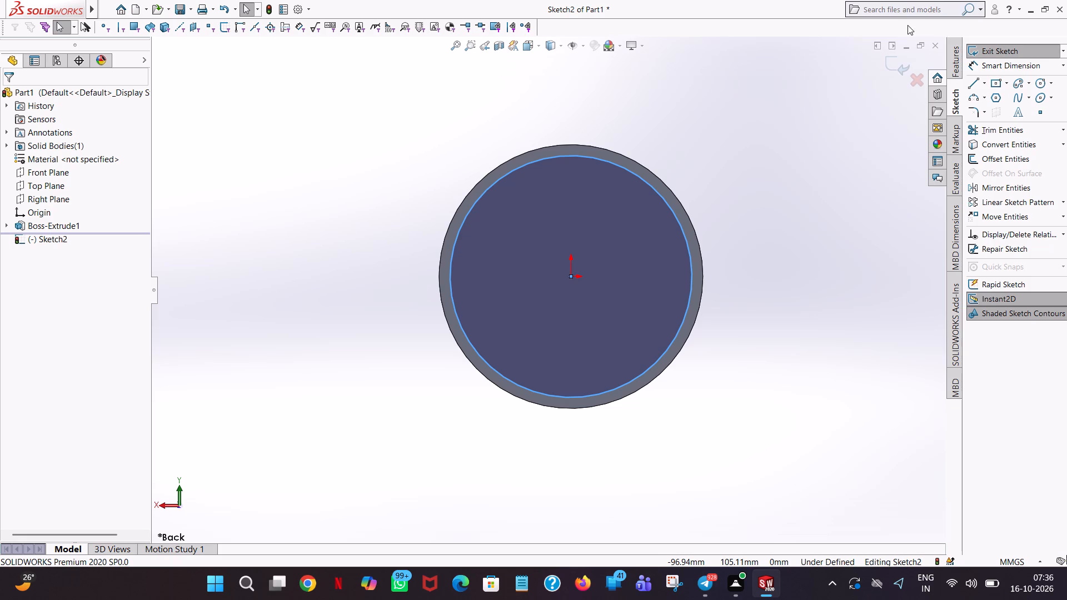
Add a 110 mm diameter dimension to the inner circle and place it above the disc.
{"action": "left_click", "coordinate": [992, 66]}
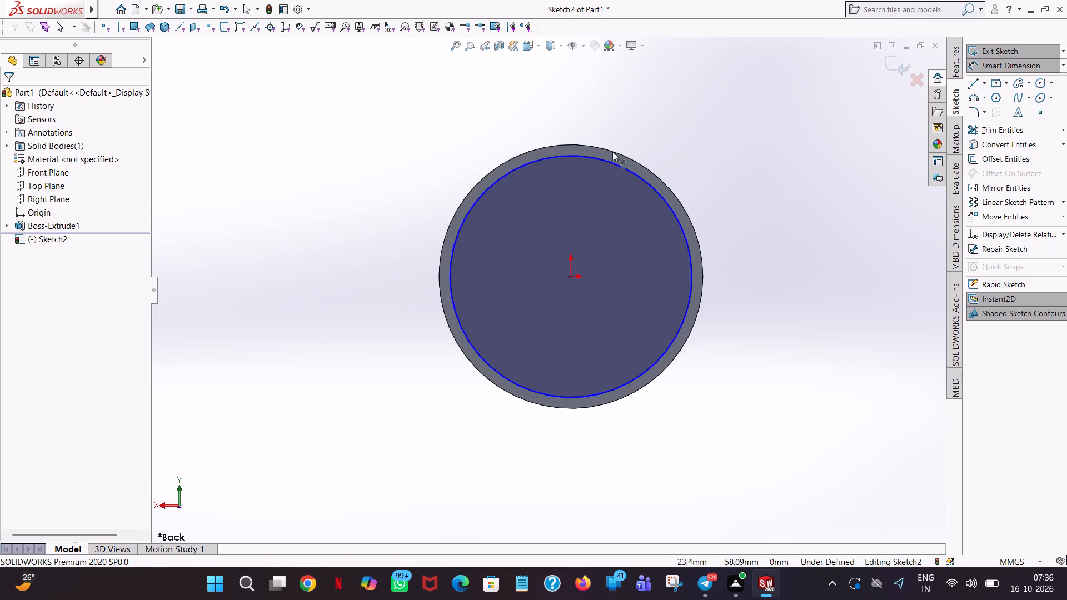
{"action": "left_click", "coordinate": [591, 157]}
{"action": "left_click", "coordinate": [675, 109]}
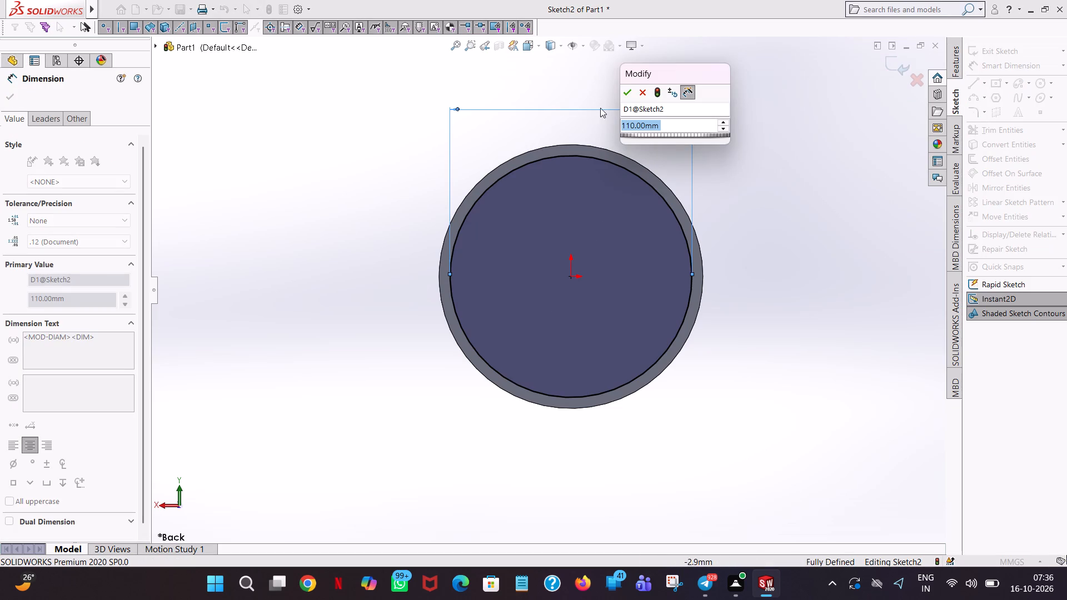
{"action": "left_click", "coordinate": [627, 92]}
{"action": "left_click", "coordinate": [728, 87]}
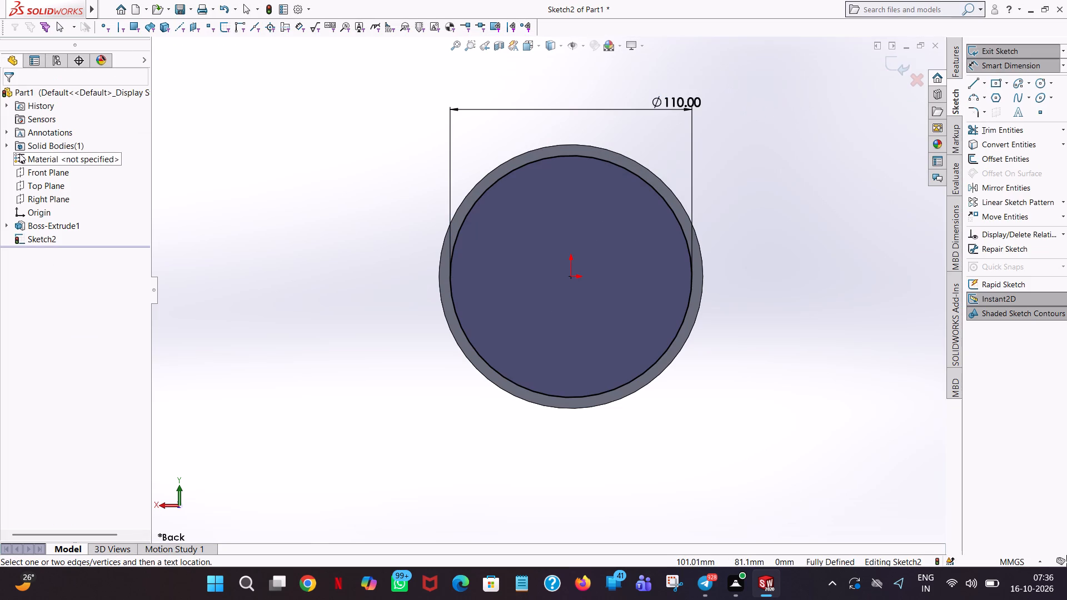
Cut the 110 mm circle into the disc's back face with a blind depth of 15 mm.
{"action": "left_click", "coordinate": [961, 67]}
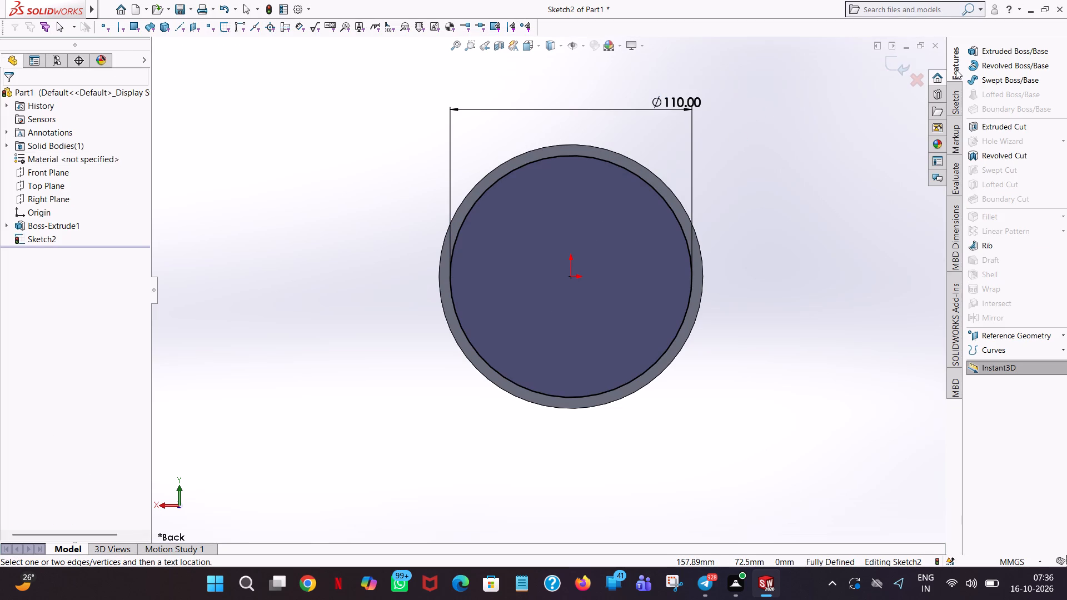
{"action": "left_click", "coordinate": [973, 121]}
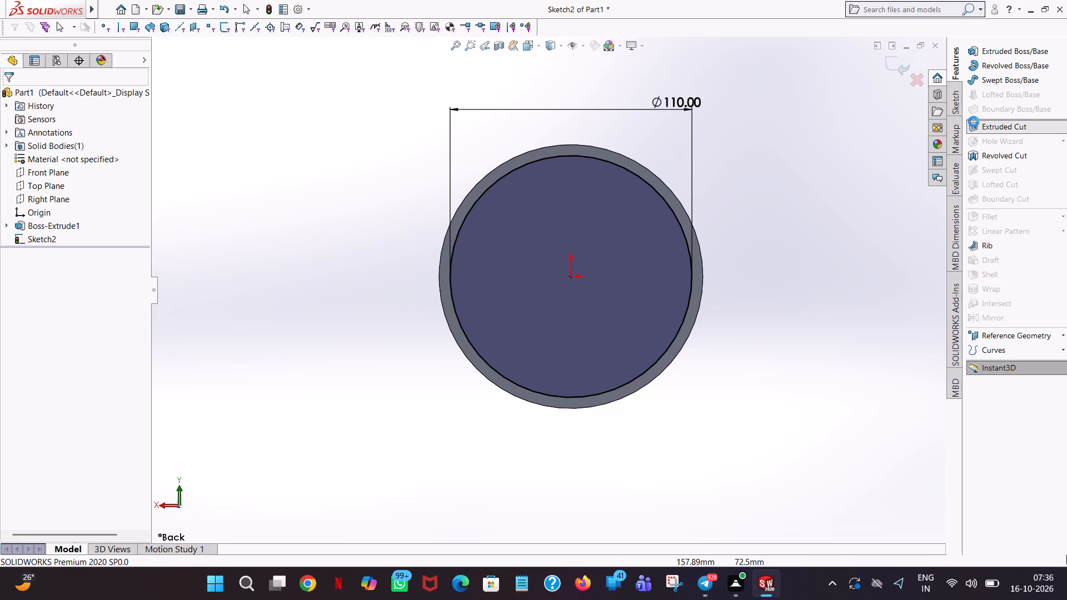
{"action": "scroll", "coordinate": [785, 171], "scroll_direction": "down", "scroll_amount": 1}
{"action": "middle_click_drag", "start_coordinate": [785, 171], "coordinate": [792, 173]}
{"action": "scroll", "coordinate": [787, 171], "scroll_direction": "down", "scroll_amount": 1}
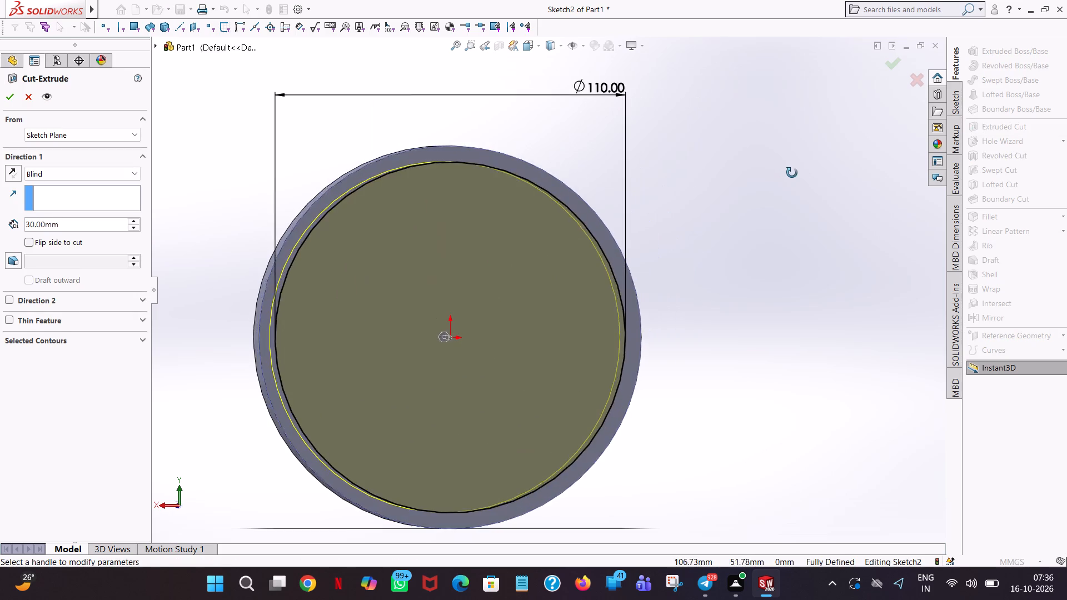
{"action": "middle_click_drag", "start_coordinate": [792, 173], "coordinate": [853, 186]}
{"action": "scroll", "coordinate": [853, 186], "scroll_direction": "up", "scroll_amount": 1}
{"action": "double_click", "coordinate": [97, 223]}
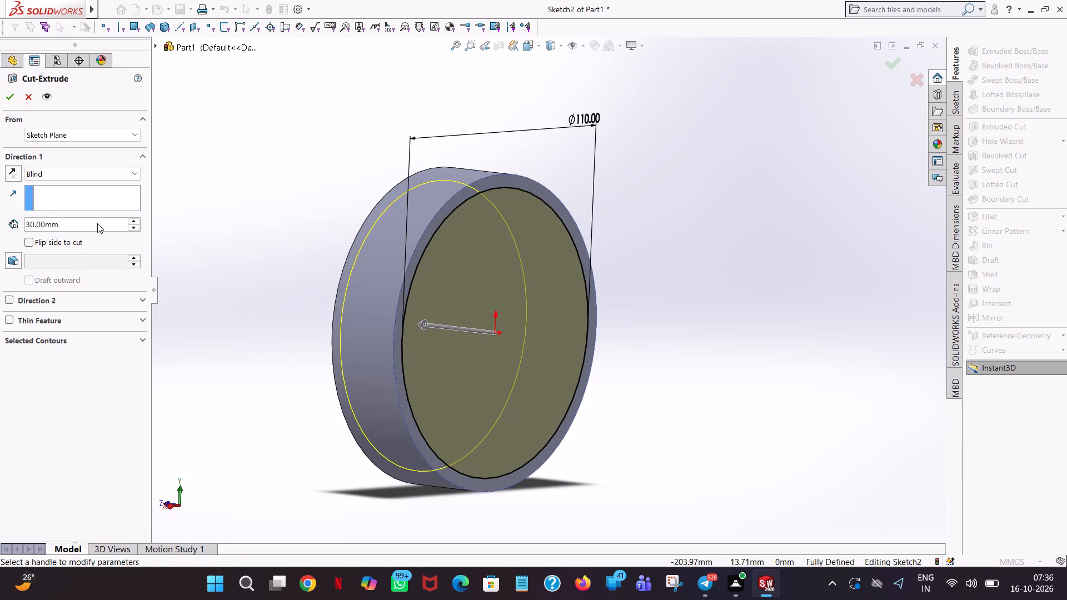
{"action": "type", "text": "15"}
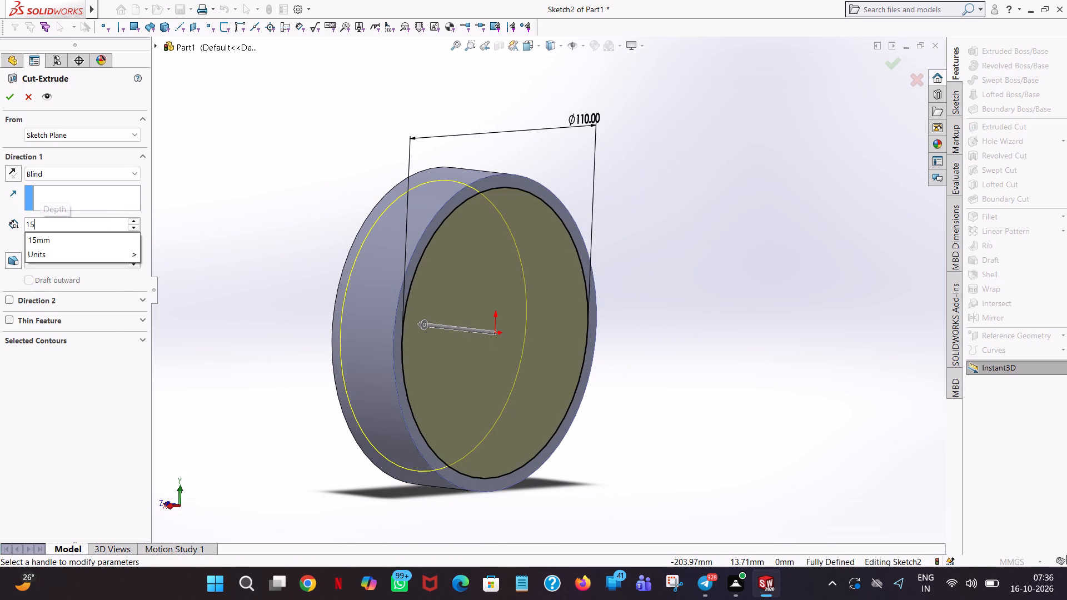
{"action": "key", "text": "Return"}
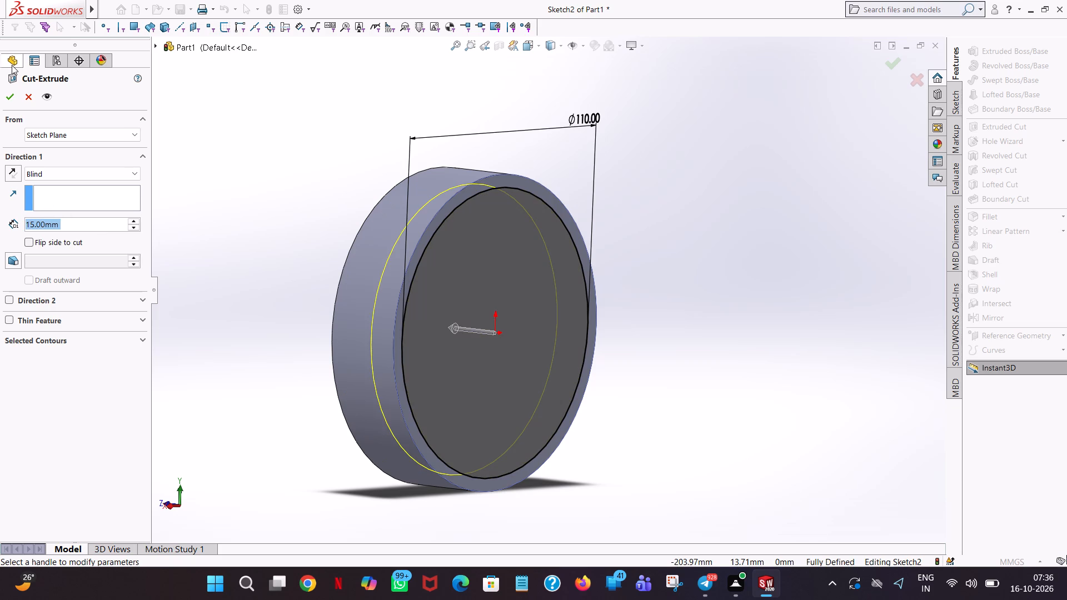
{"action": "left_click", "coordinate": [9, 93]}
{"action": "left_click", "coordinate": [646, 150]}
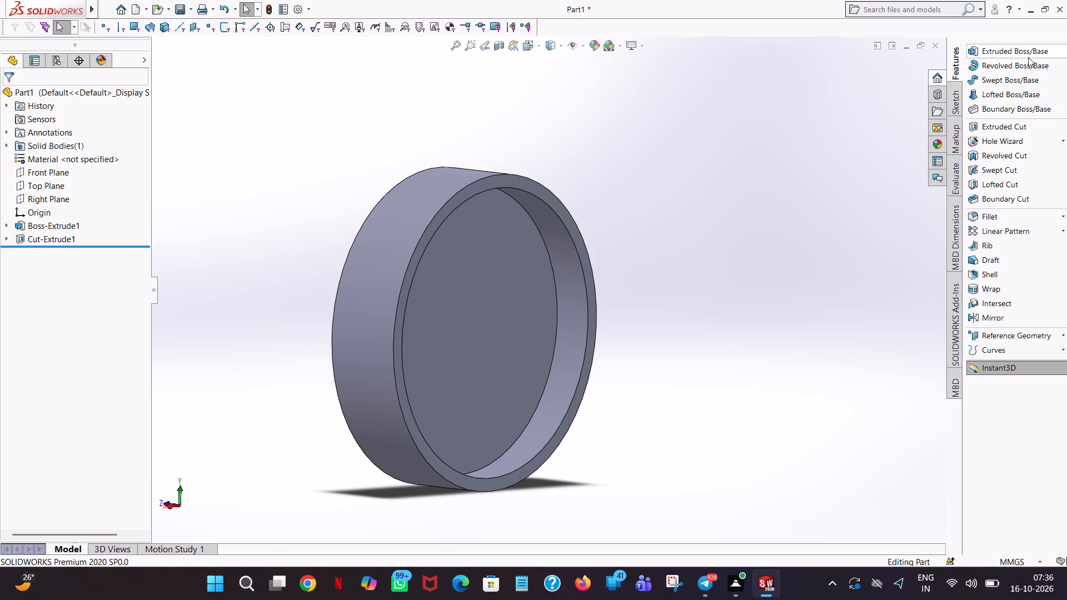
Start an Extruded Cut on the recess floor and sketch an origin-centred circle with a radius of 100/2 (50 mm).
{"action": "left_click", "coordinate": [989, 128]}
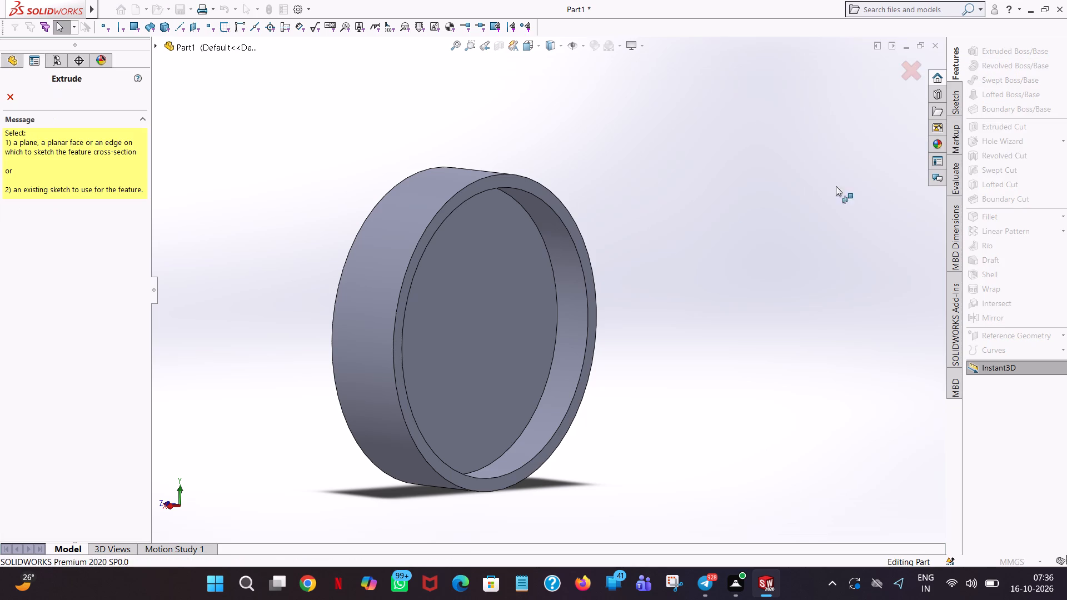
{"action": "left_click", "coordinate": [436, 299]}
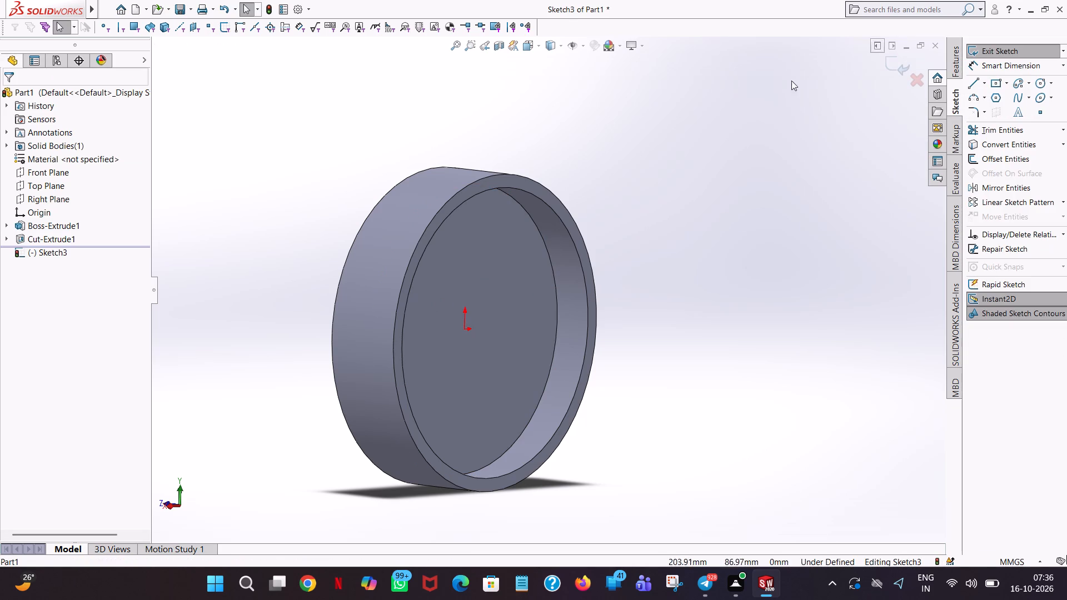
{"action": "left_click", "coordinate": [541, 46]}
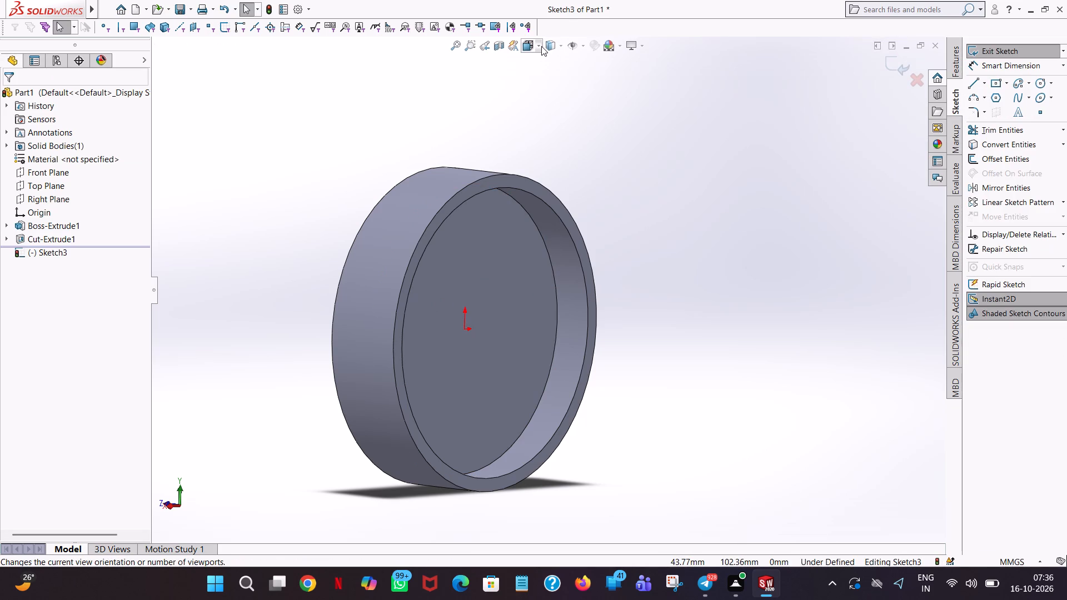
{"action": "left_click", "coordinate": [592, 114]}
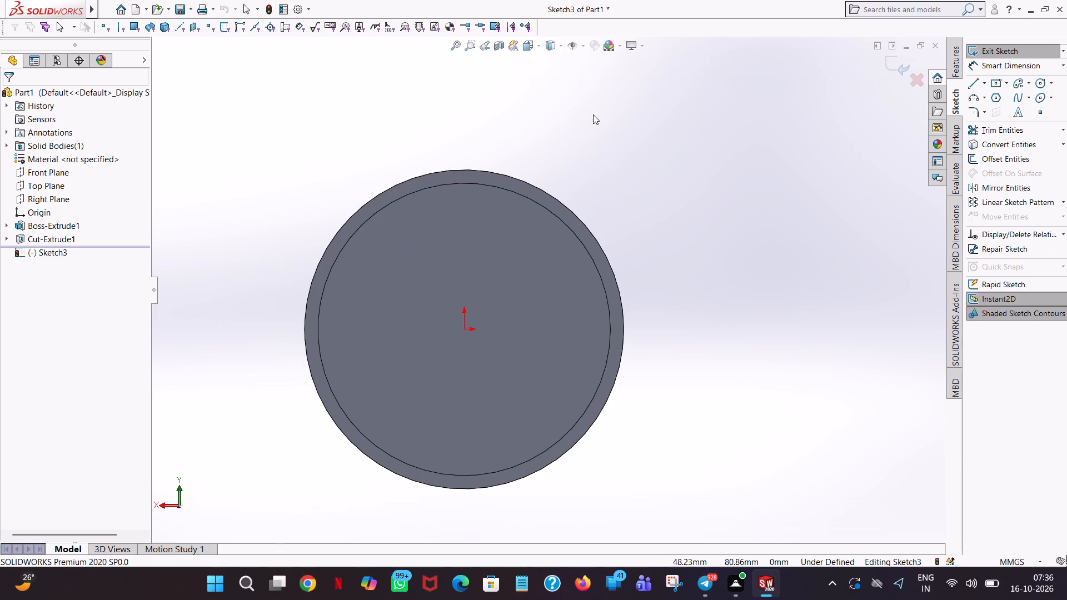
{"action": "left_click", "coordinate": [1041, 81]}
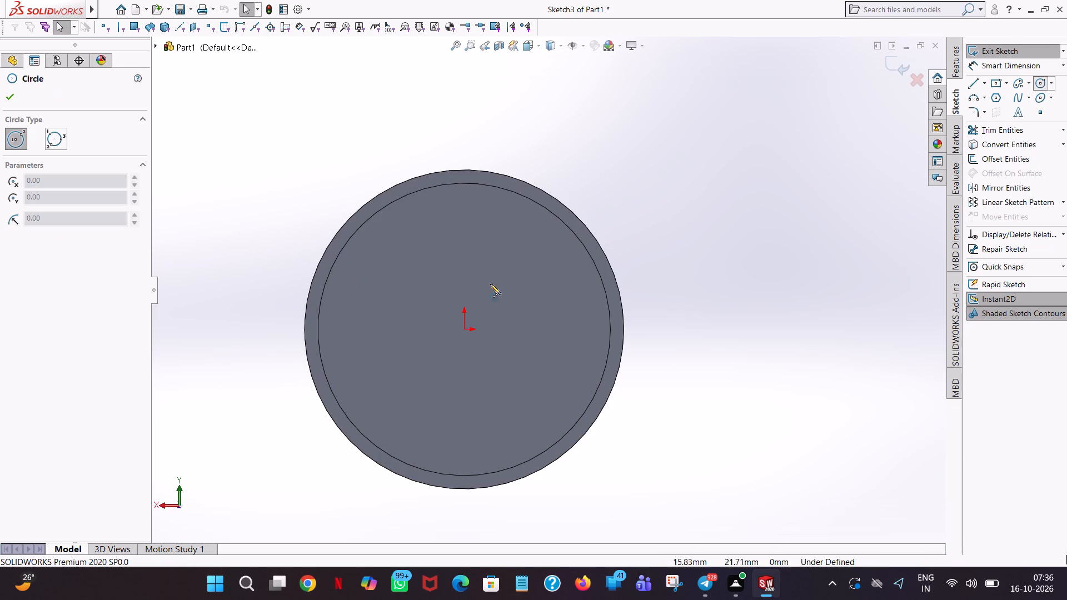
{"action": "left_click", "coordinate": [464, 332]}
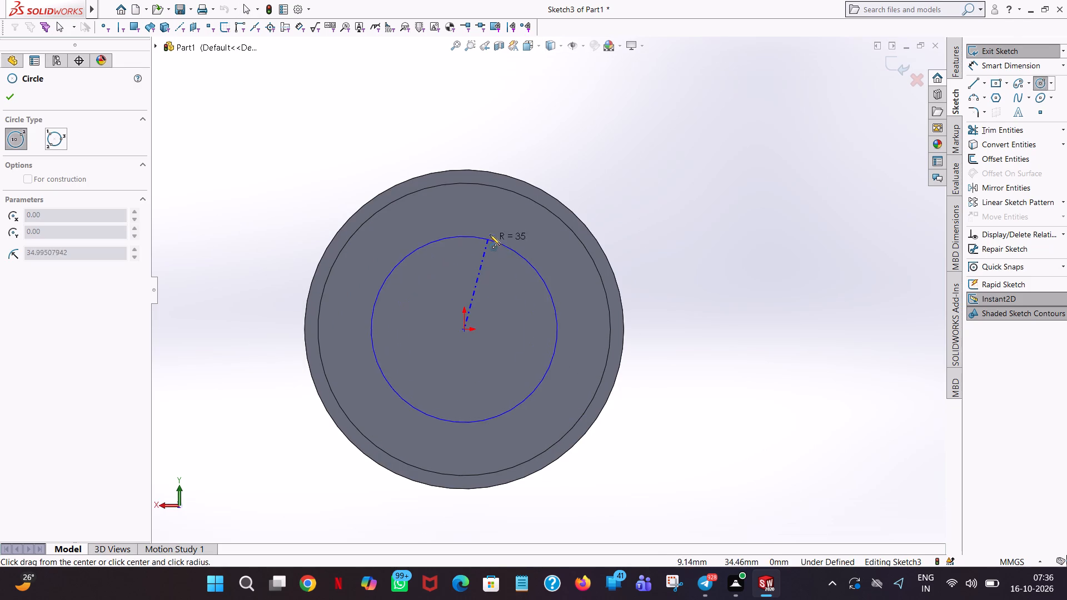
{"action": "left_click", "coordinate": [502, 185]}
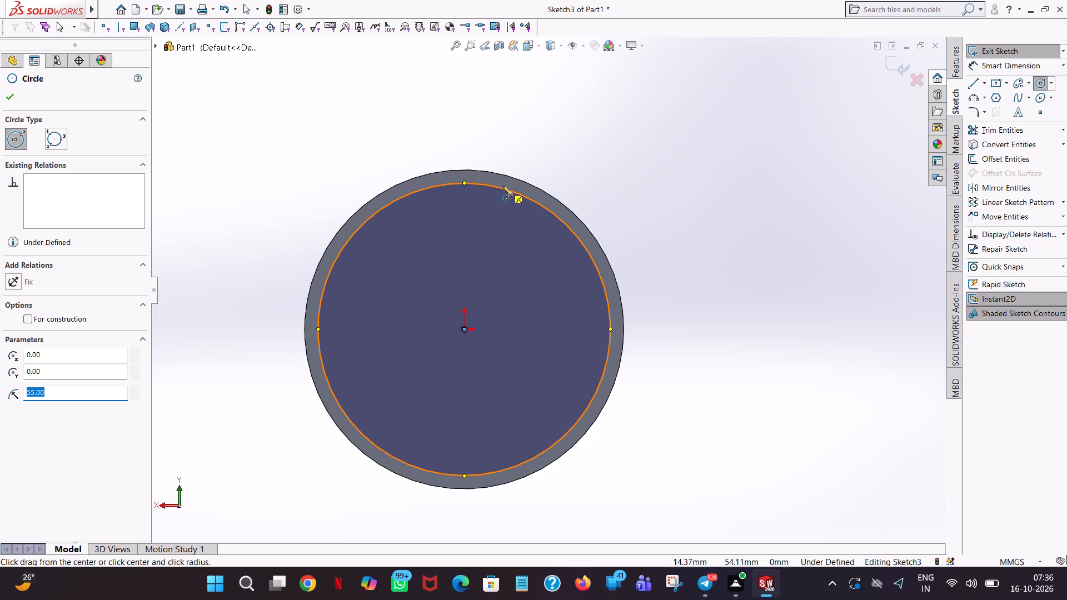
{"action": "type", "text": "100"}
{"action": "type", "text": "/2"}
{"action": "key", "text": "Return"}
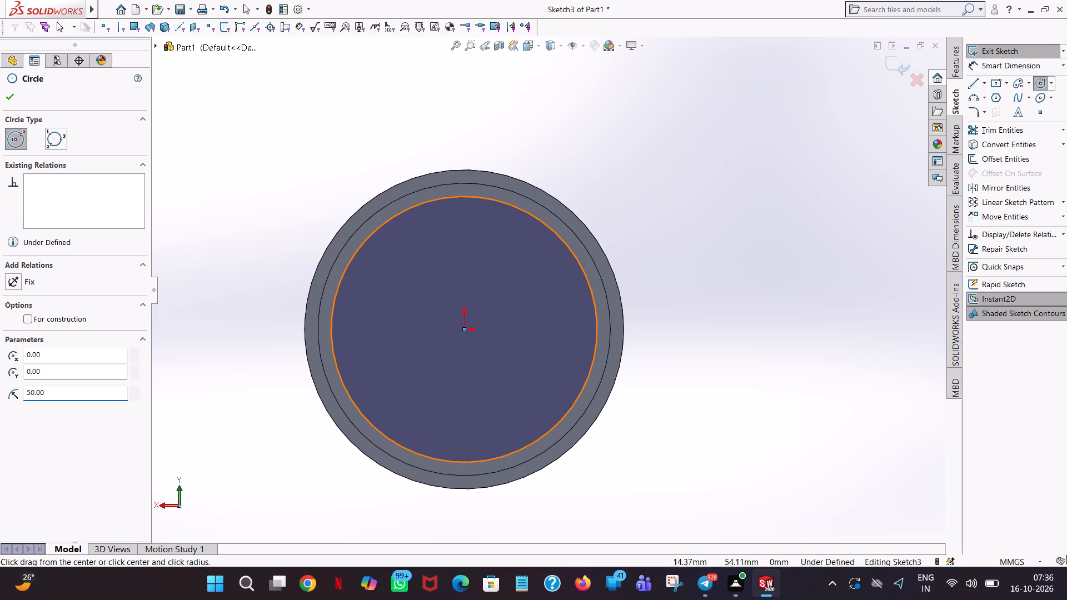
{"action": "left_click", "coordinate": [12, 98]}
Cut the 50 mm radius circle into the recess floor with a blind depth of 15 mm.
{"action": "middle_click_drag", "start_coordinate": [682, 143], "coordinate": [806, 177]}
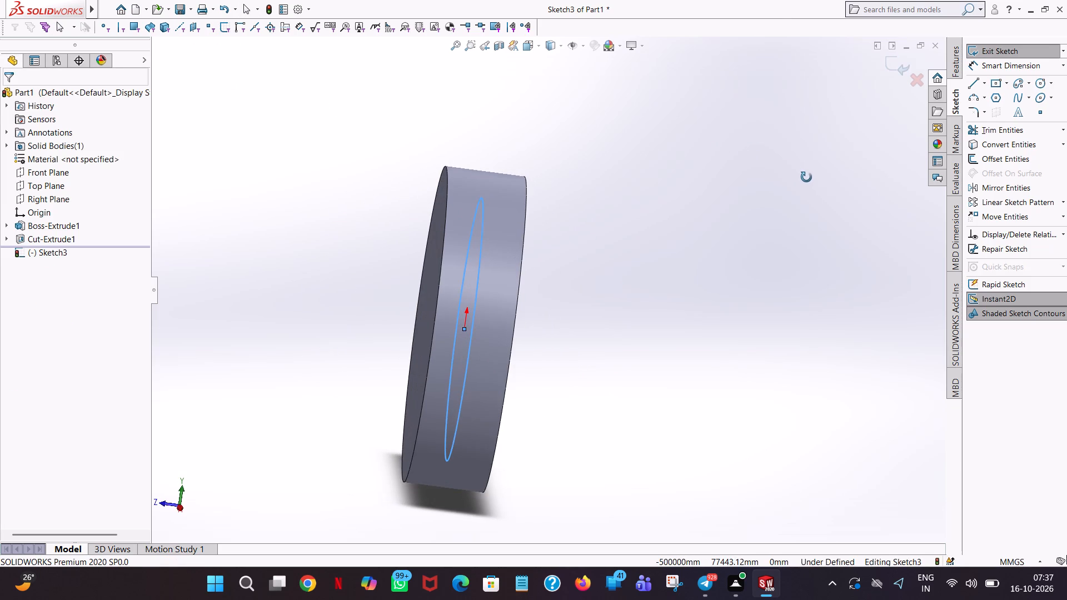
{"action": "middle_click_drag", "start_coordinate": [806, 177], "coordinate": [805, 177]}
{"action": "scroll", "coordinate": [805, 177], "scroll_direction": "up", "scroll_amount": 1}
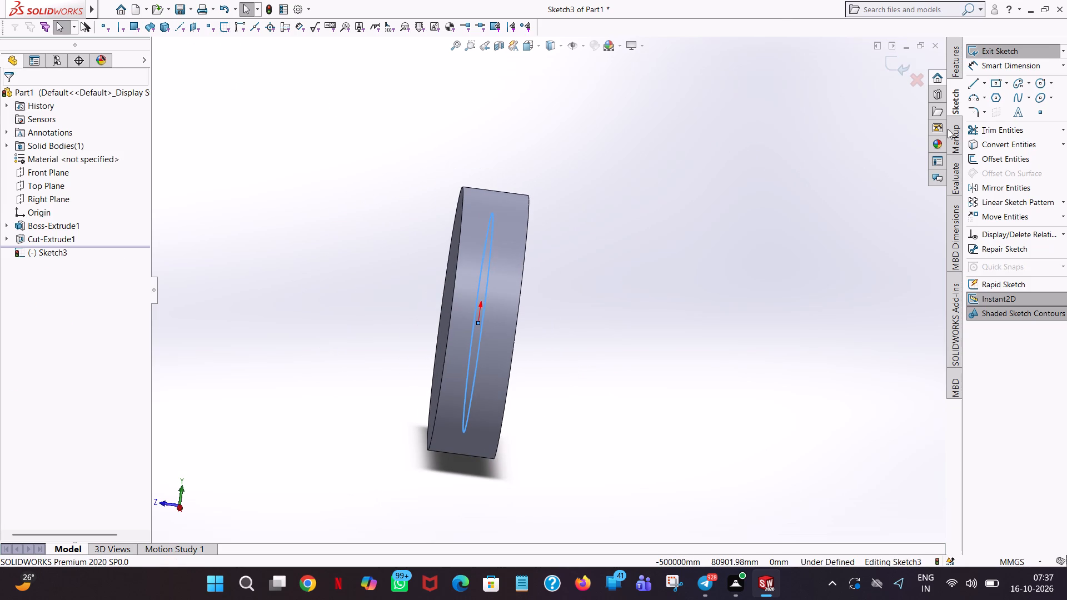
{"action": "left_click", "coordinate": [954, 73]}
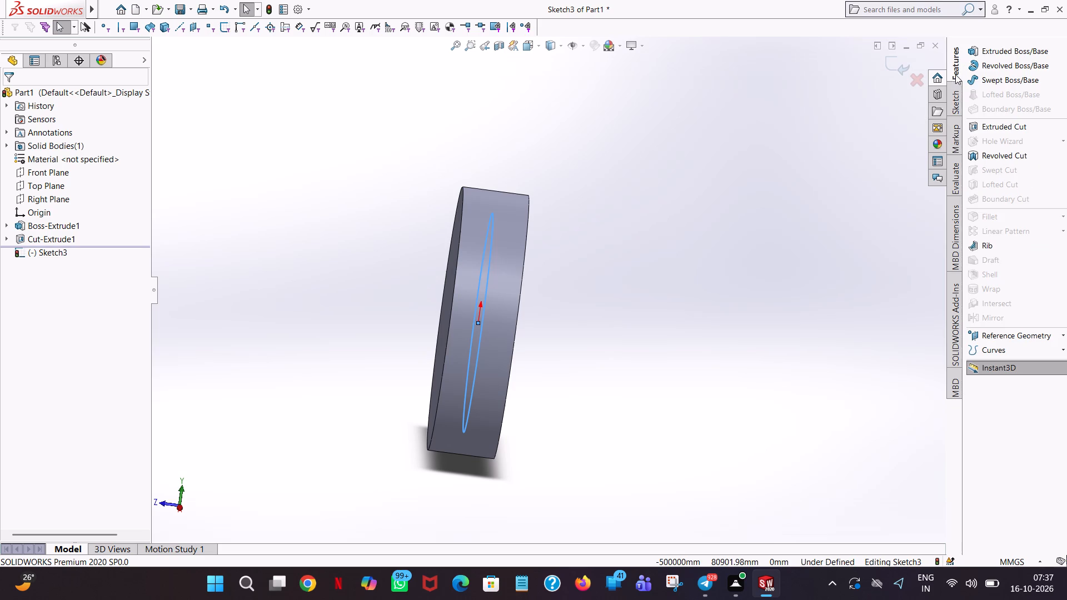
{"action": "left_click", "coordinate": [980, 122]}
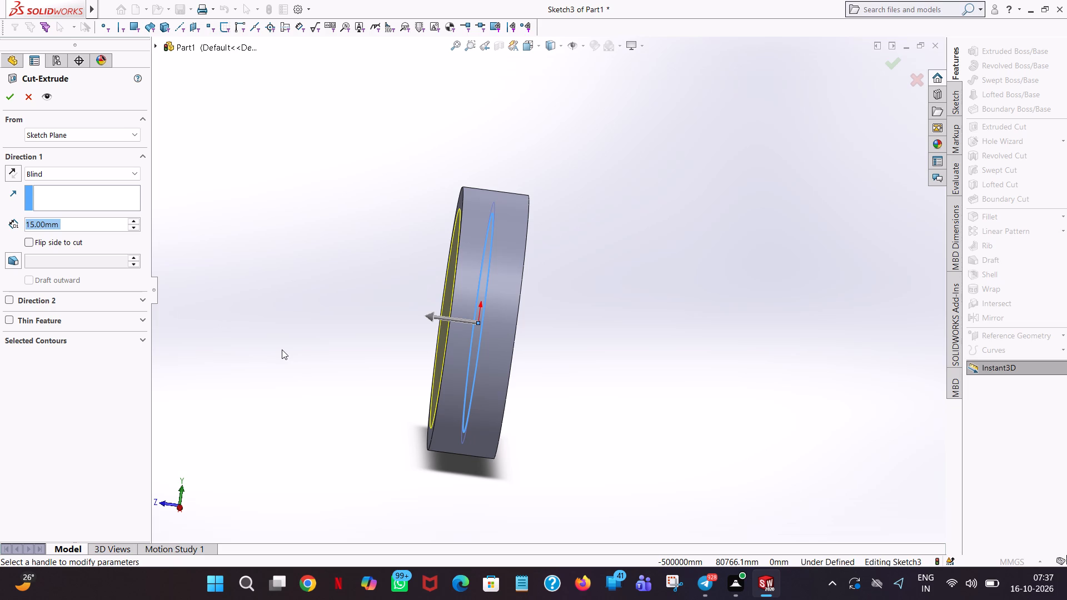
{"action": "type", "text": "13"}
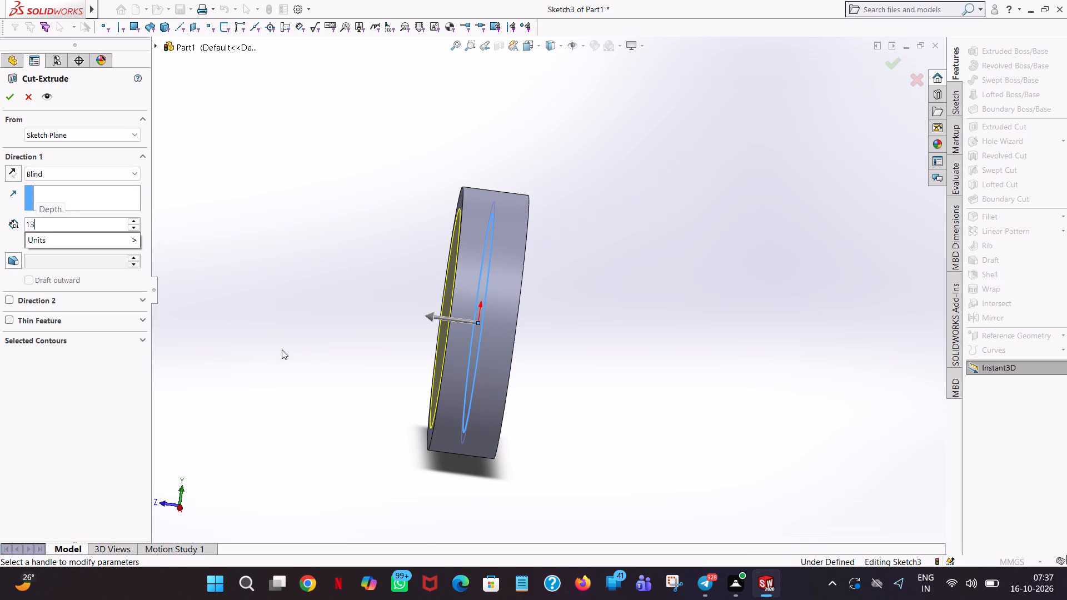
{"action": "key", "text": "Return"}
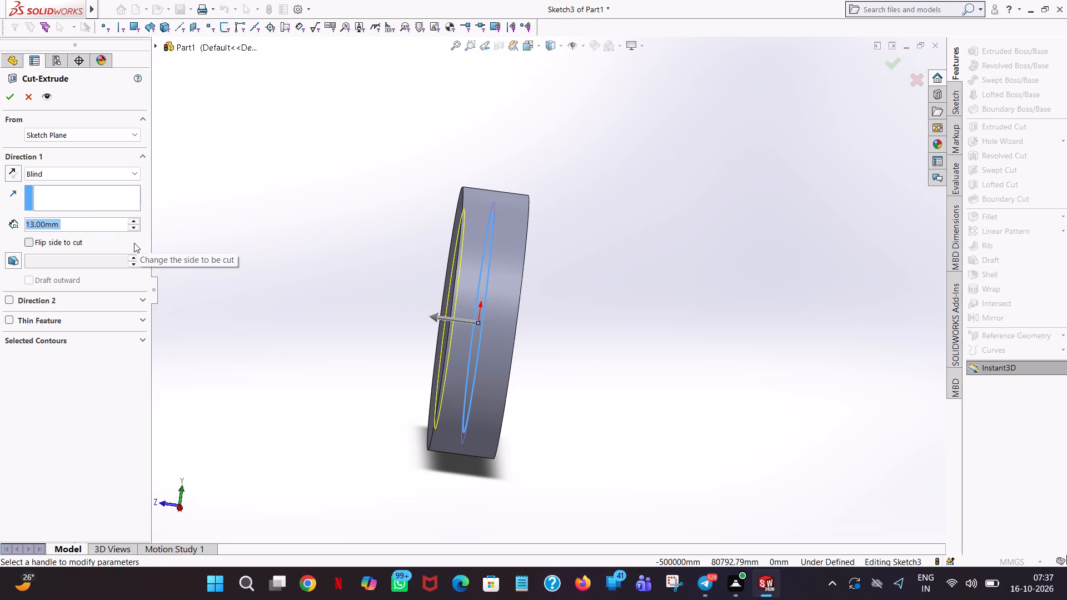
{"action": "type", "text": "15"}
{"action": "key", "text": "Return"}
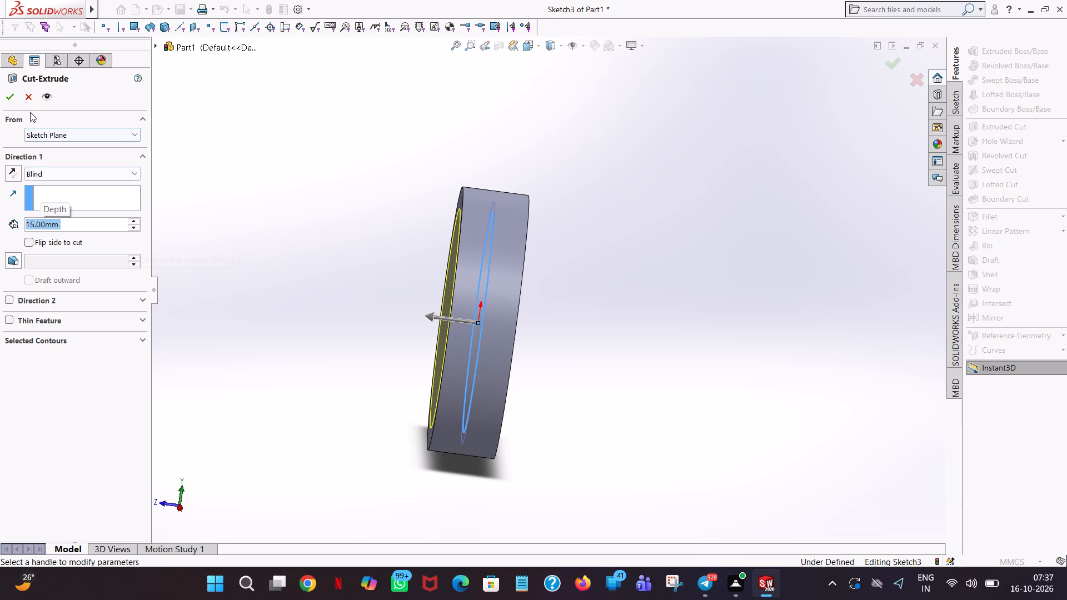
{"action": "left_click", "coordinate": [16, 97]}
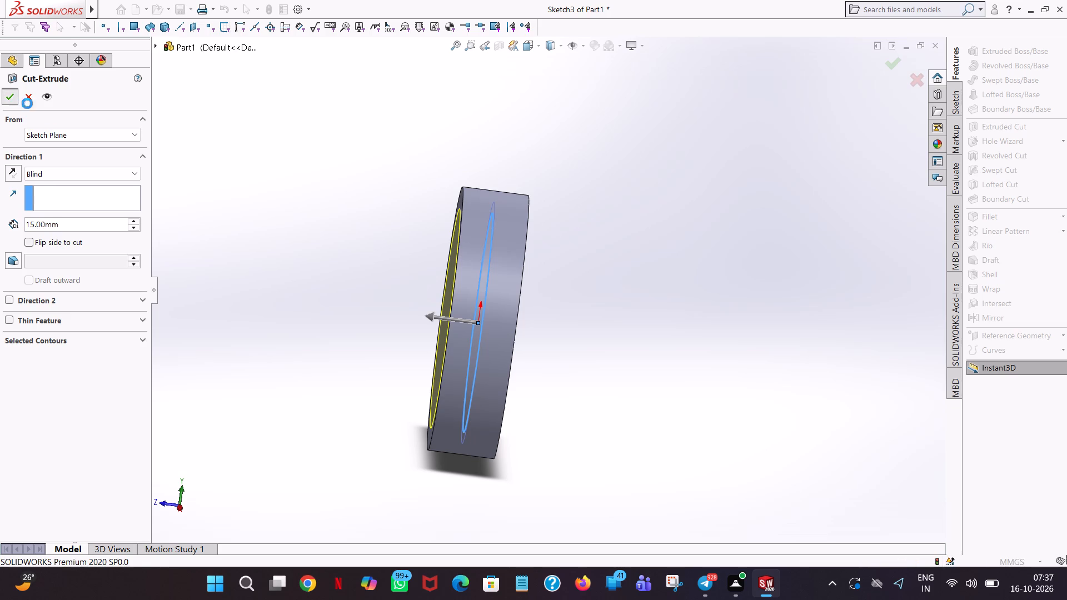
{"action": "left_click", "coordinate": [320, 164]}
Edit the base disc's boss extrusion and set its blind depth to 35 mm.
{"action": "scroll", "coordinate": [577, 138], "scroll_direction": "down", "scroll_amount": 5}
{"action": "middle_click", "coordinate": [577, 138]}
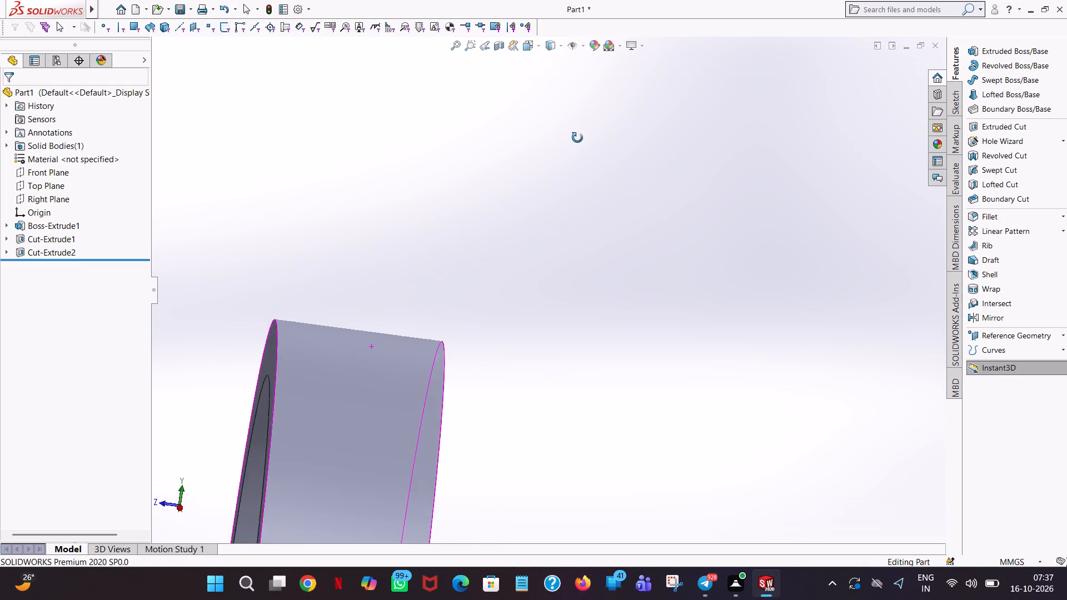
{"action": "scroll", "coordinate": [577, 138], "scroll_direction": "up", "scroll_amount": 7}
{"action": "scroll", "coordinate": [639, 276], "scroll_direction": "up", "scroll_amount": 3}
{"action": "middle_click_drag", "start_coordinate": [638, 276], "coordinate": [644, 308]}
{"action": "scroll", "coordinate": [644, 308], "scroll_direction": "up", "scroll_amount": 1}
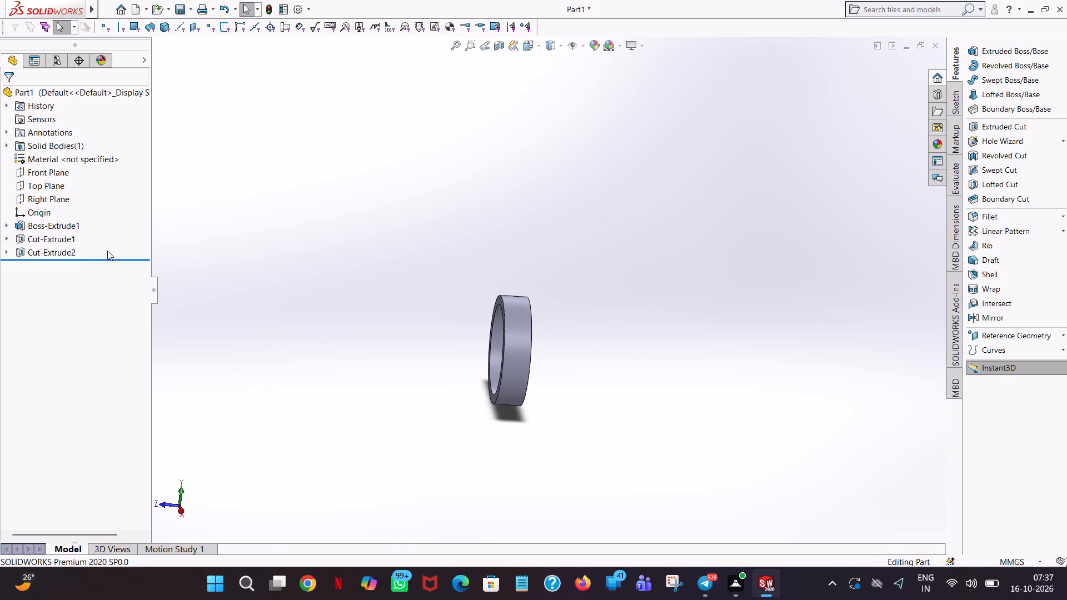
{"action": "left_click", "coordinate": [38, 225]}
{"action": "right_click", "coordinate": [38, 224]}
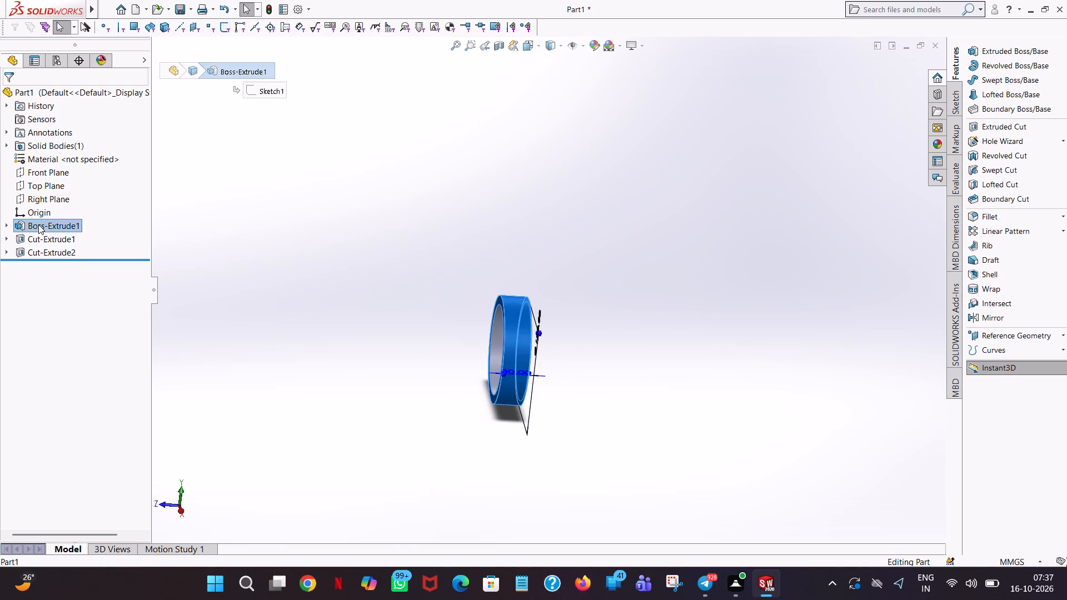
{"action": "left_click", "coordinate": [52, 197]}
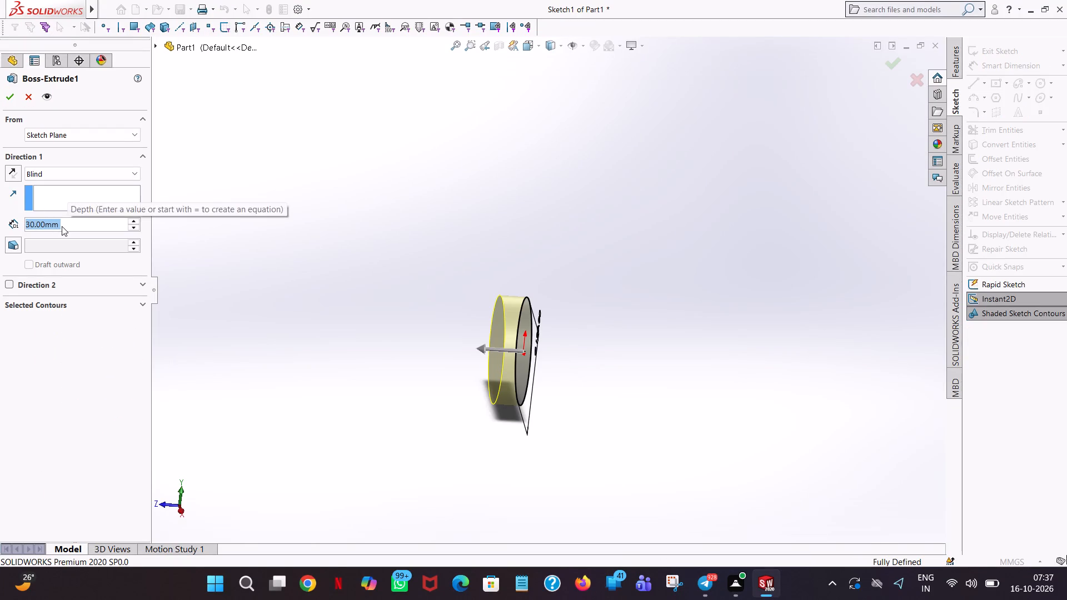
{"action": "type", "text": "35"}
{"action": "key", "text": "Return"}
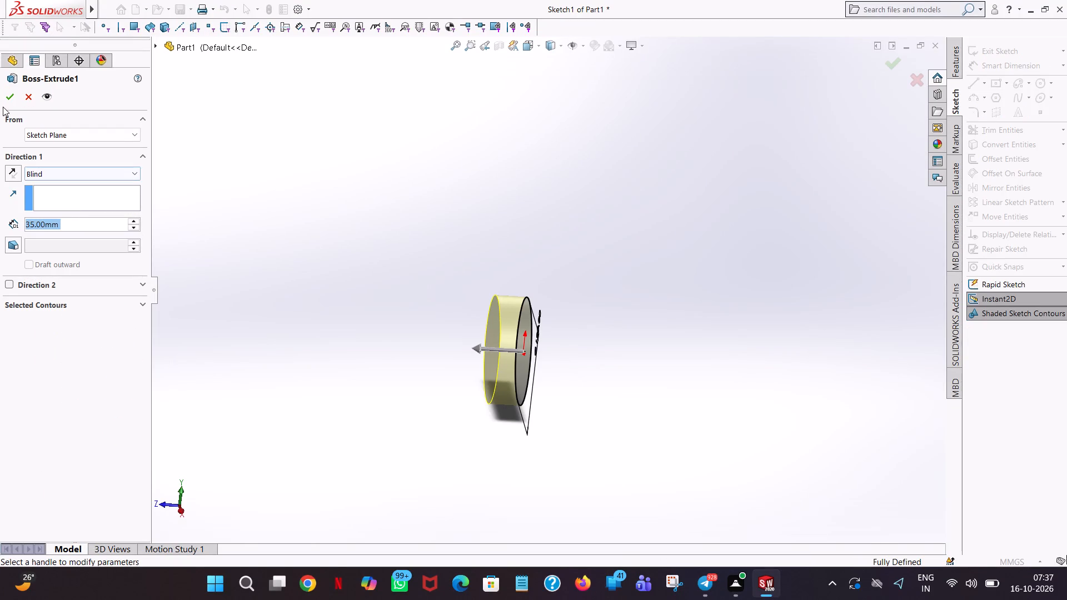
{"action": "left_click", "coordinate": [0, 103]}
{"action": "left_click", "coordinate": [8, 97]}
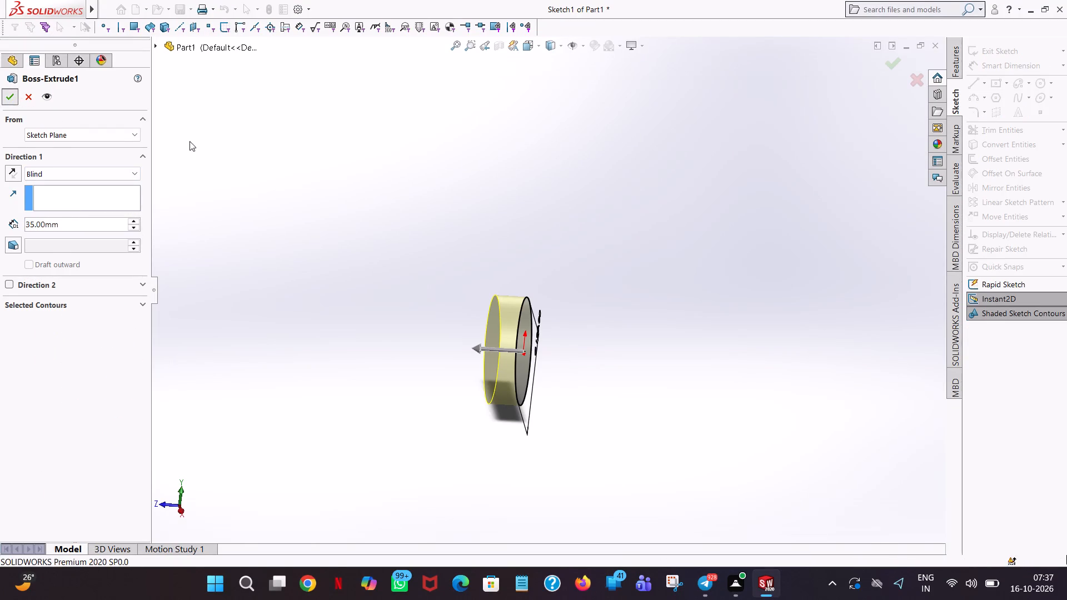
{"action": "left_click", "coordinate": [460, 164]}
Start an Extruded Cut on the disc's closed front face and sketch an origin-centred circle with a radius of 84/2 (42 mm).
{"action": "middle_click_drag", "start_coordinate": [501, 203], "coordinate": [426, 224]}
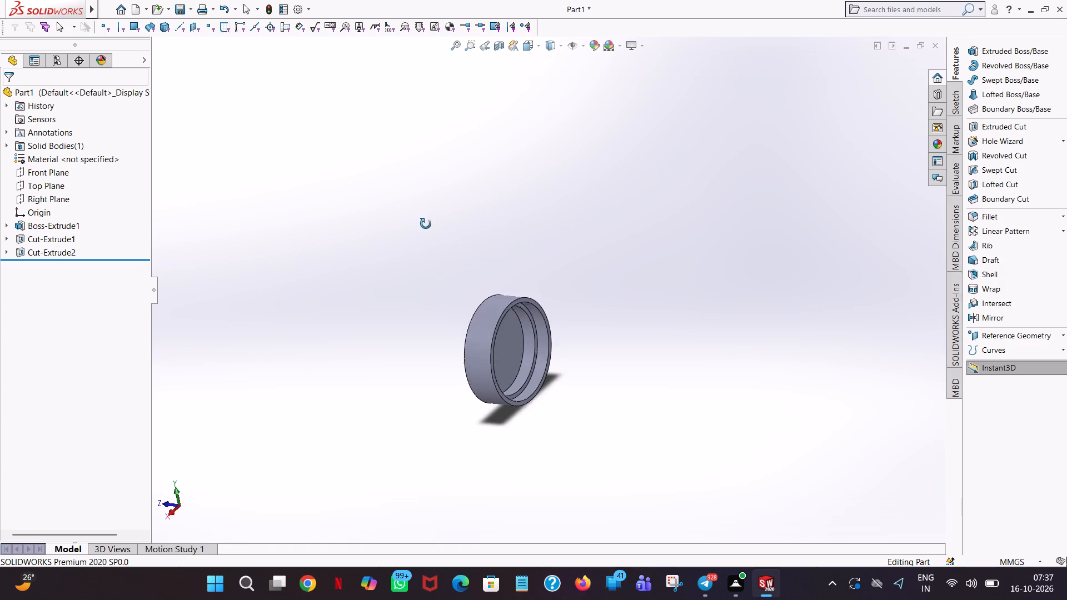
{"action": "middle_click_drag", "start_coordinate": [426, 224], "coordinate": [584, 122]}
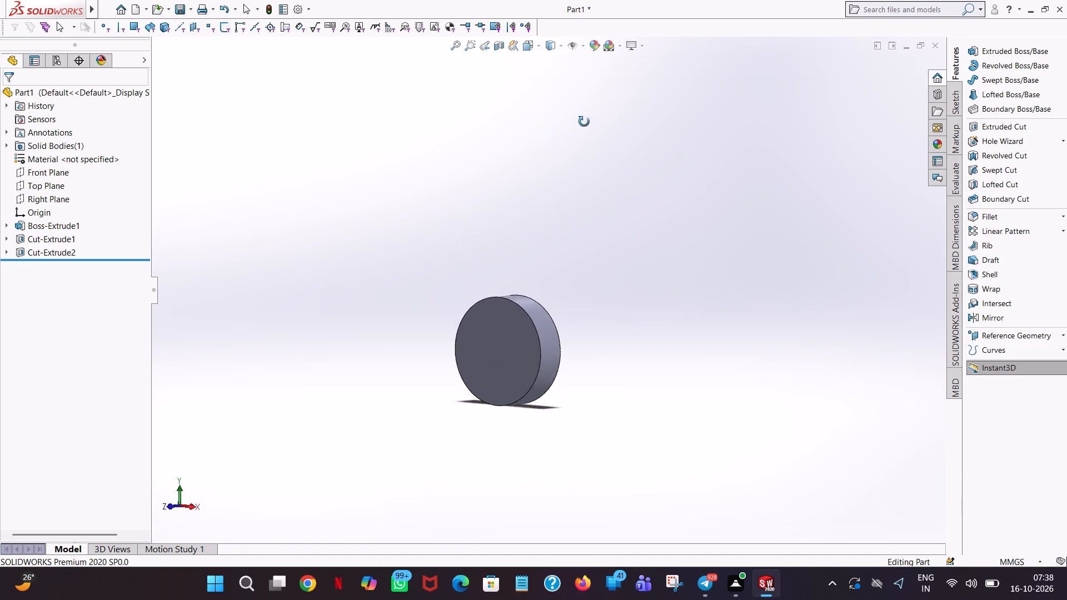
{"action": "middle_click_drag", "start_coordinate": [584, 122], "coordinate": [619, 136]}
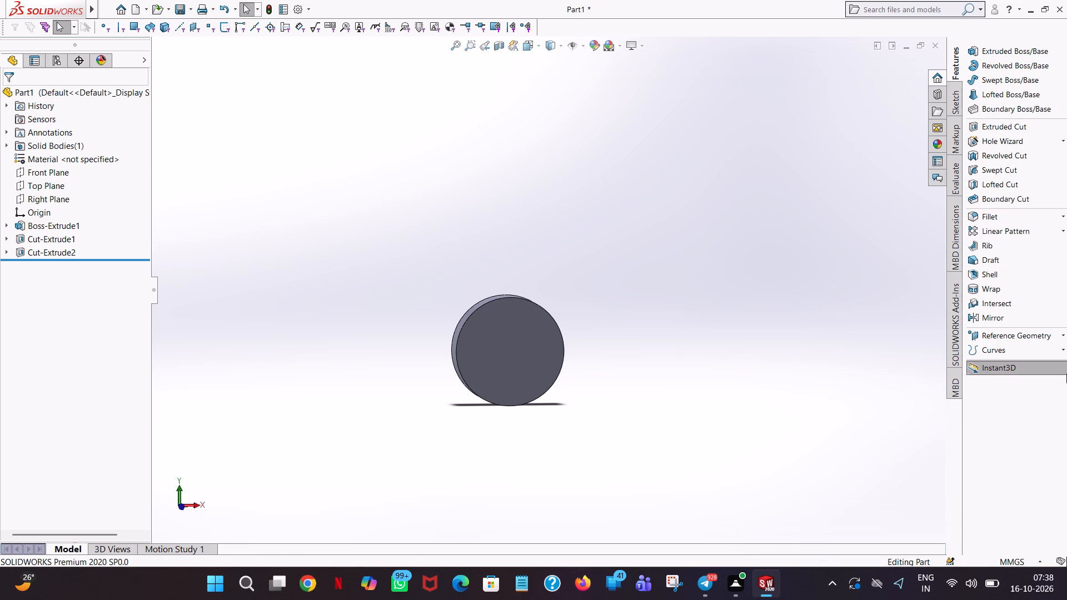
{"action": "left_click", "coordinate": [1007, 124]}
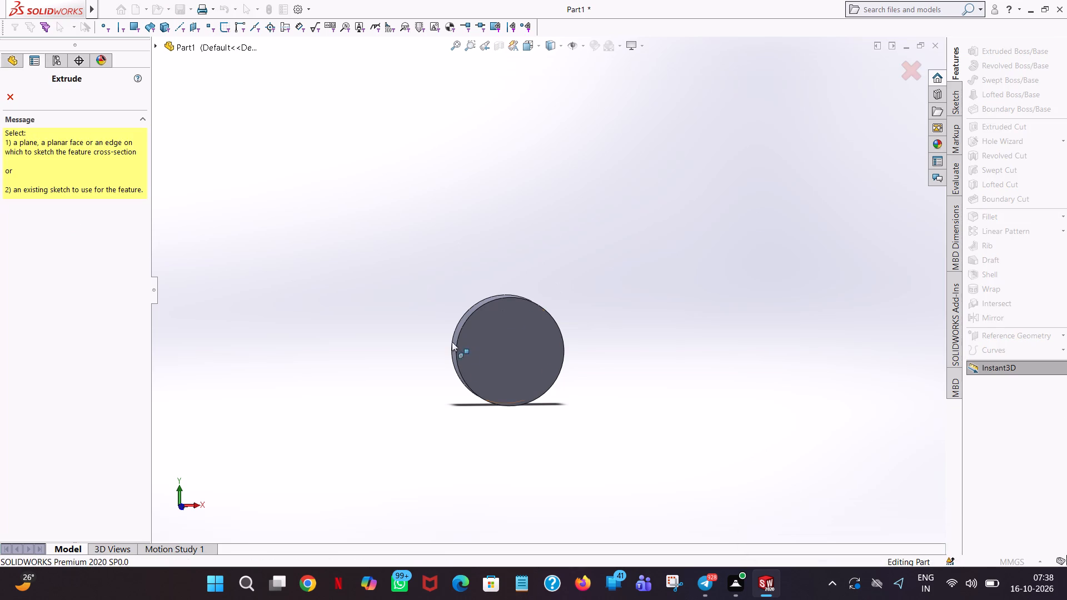
{"action": "middle_click_drag", "start_coordinate": [628, 287], "coordinate": [468, 367]}
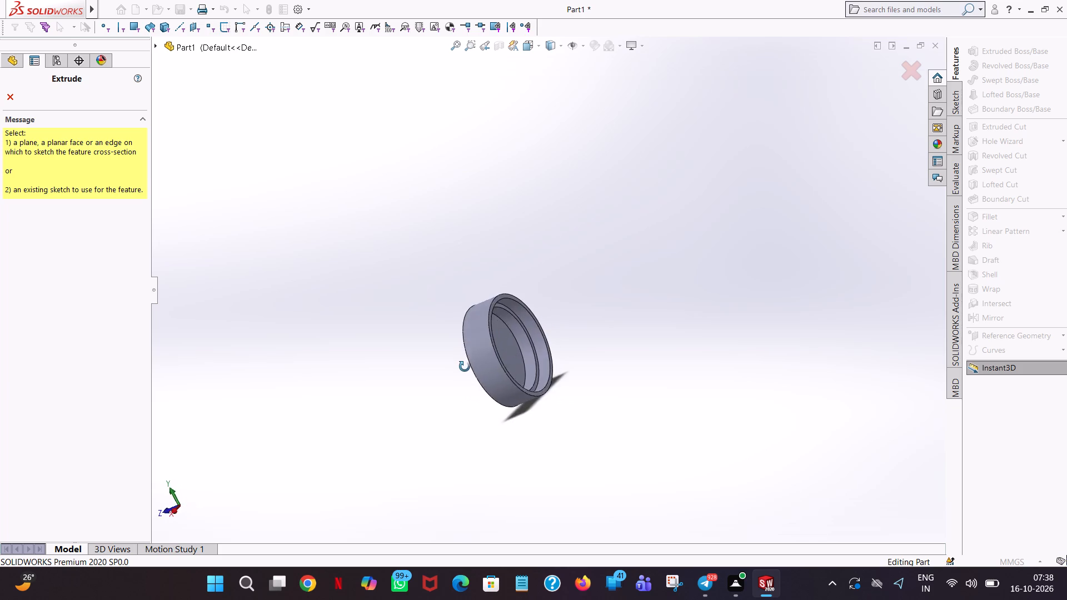
{"action": "middle_click_drag", "start_coordinate": [468, 367], "coordinate": [639, 306]}
{"action": "left_click", "coordinate": [526, 333]}
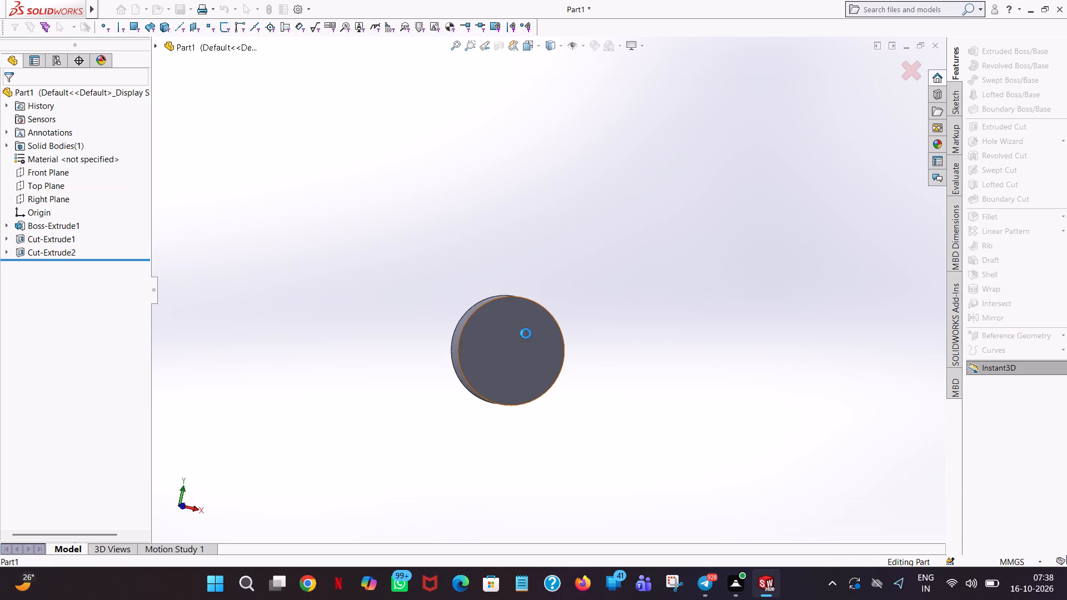
{"action": "left_click", "coordinate": [539, 47]}
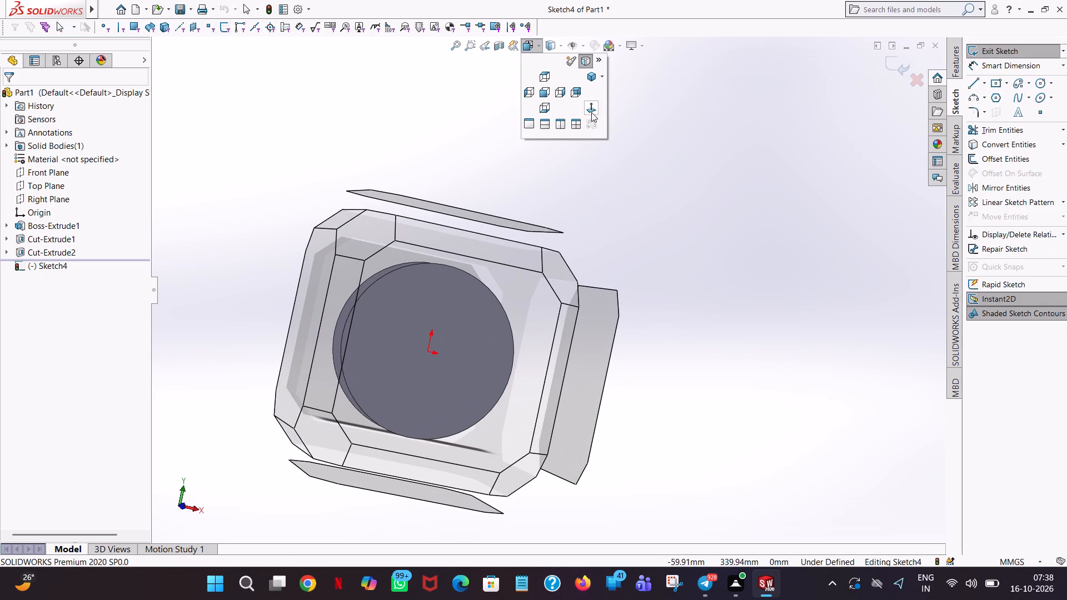
{"action": "left_click", "coordinate": [591, 109]}
{"action": "left_click", "coordinate": [1037, 81]}
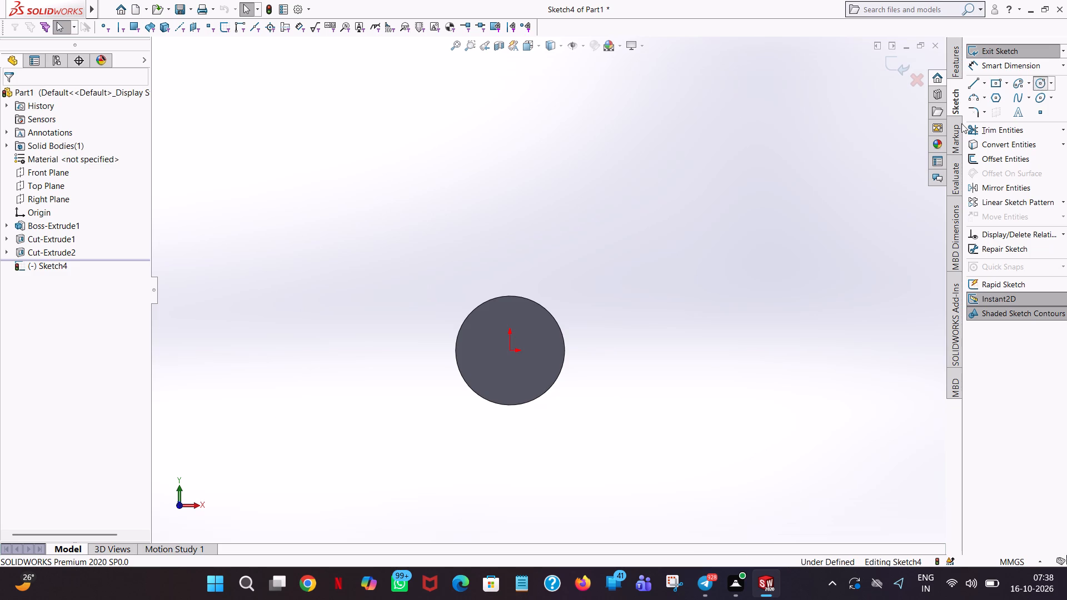
{"action": "scroll", "coordinate": [494, 377], "scroll_direction": "down", "scroll_amount": 8}
{"action": "scroll", "coordinate": [554, 269], "scroll_direction": "up", "scroll_amount": 1}
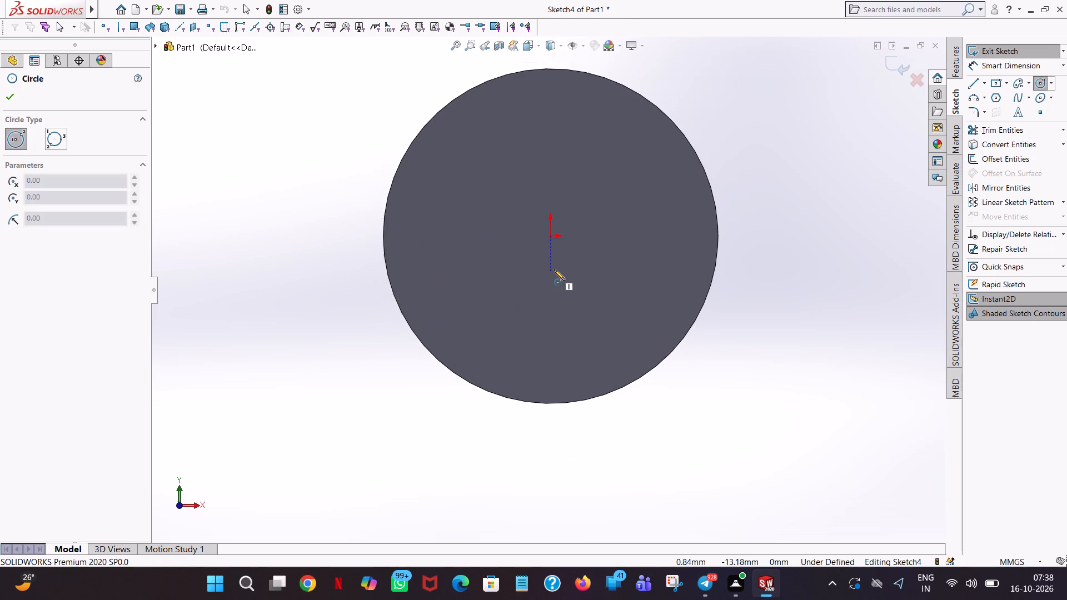
{"action": "left_click", "coordinate": [551, 235]}
{"action": "left_click", "coordinate": [642, 174]}
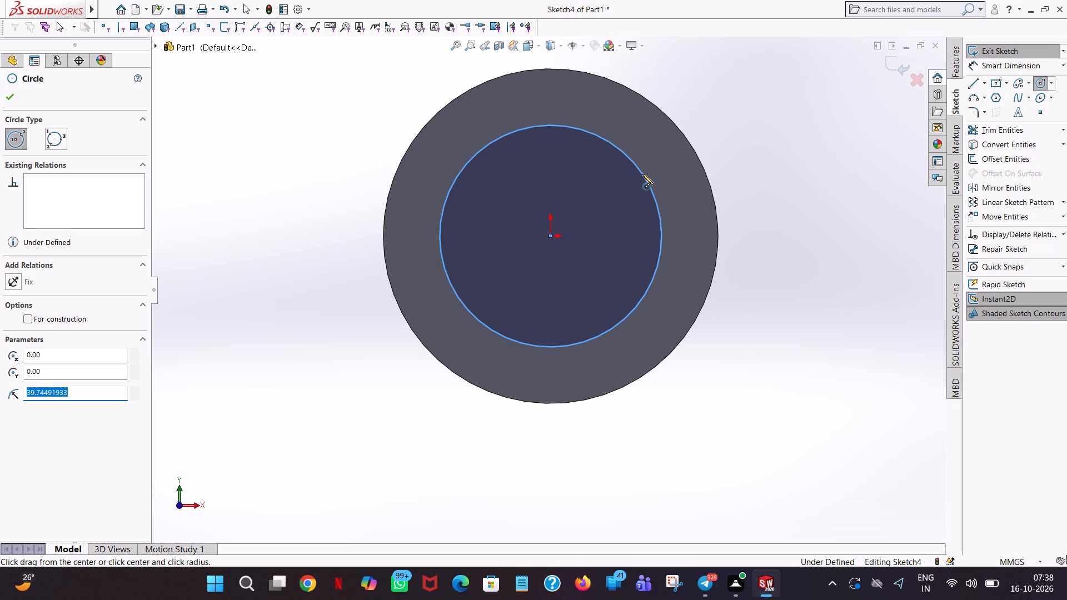
{"action": "key", "text": "8"}
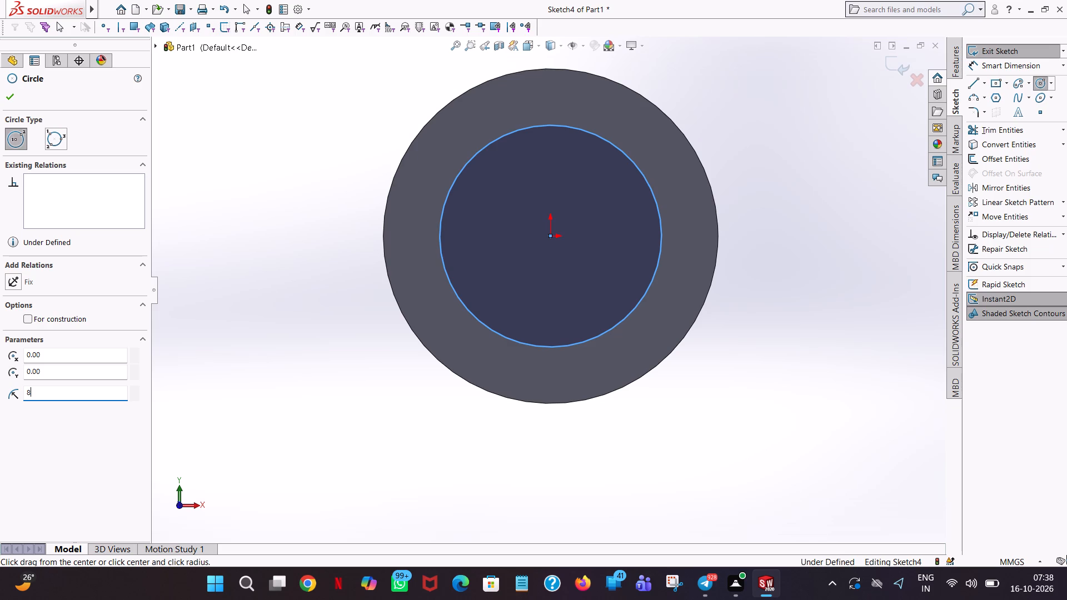
{"action": "type", "text": "4/2"}
{"action": "key", "text": "Return"}
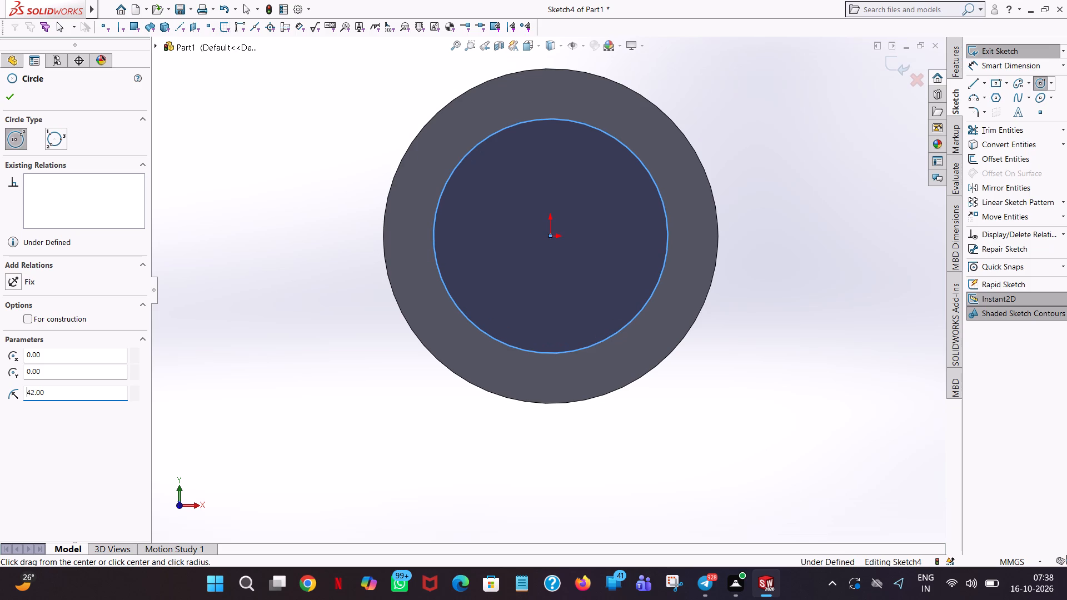
{"action": "left_click", "coordinate": [12, 101]}
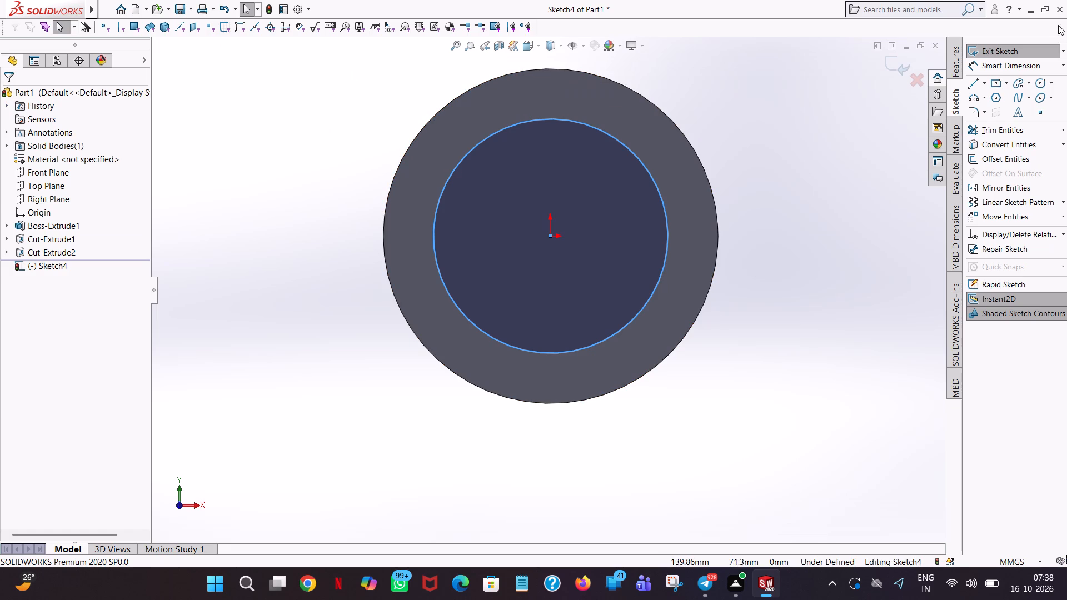
Sketch a circle of 5 mm radius centred on the right quadrant point of the 42 mm radius circle.
{"action": "left_click", "coordinate": [1040, 83]}
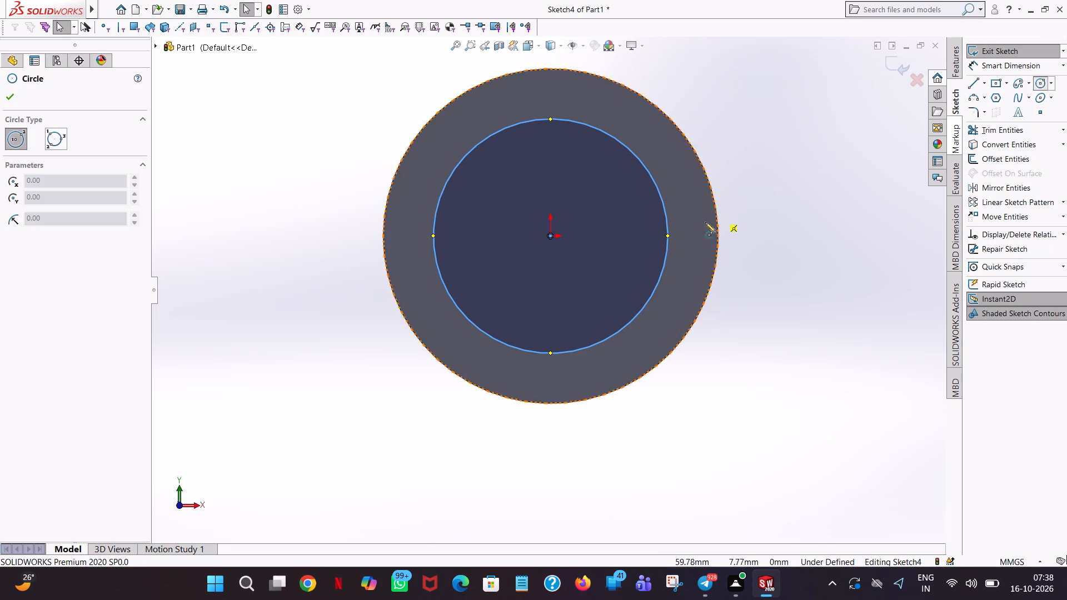
{"action": "left_click", "coordinate": [670, 237]}
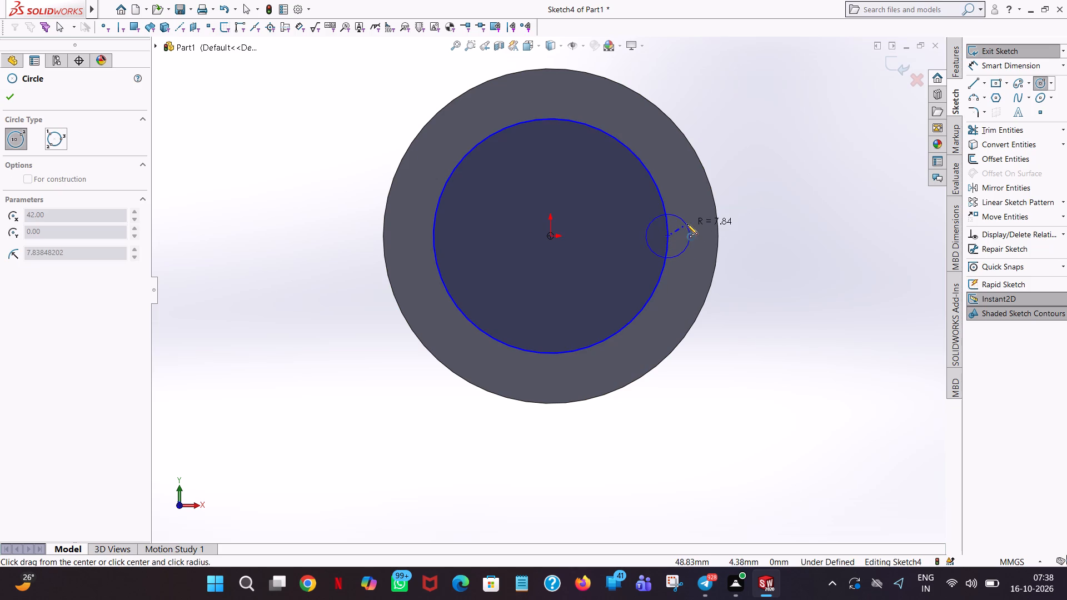
{"action": "left_click", "coordinate": [687, 224]}
{"action": "key", "text": "5"}
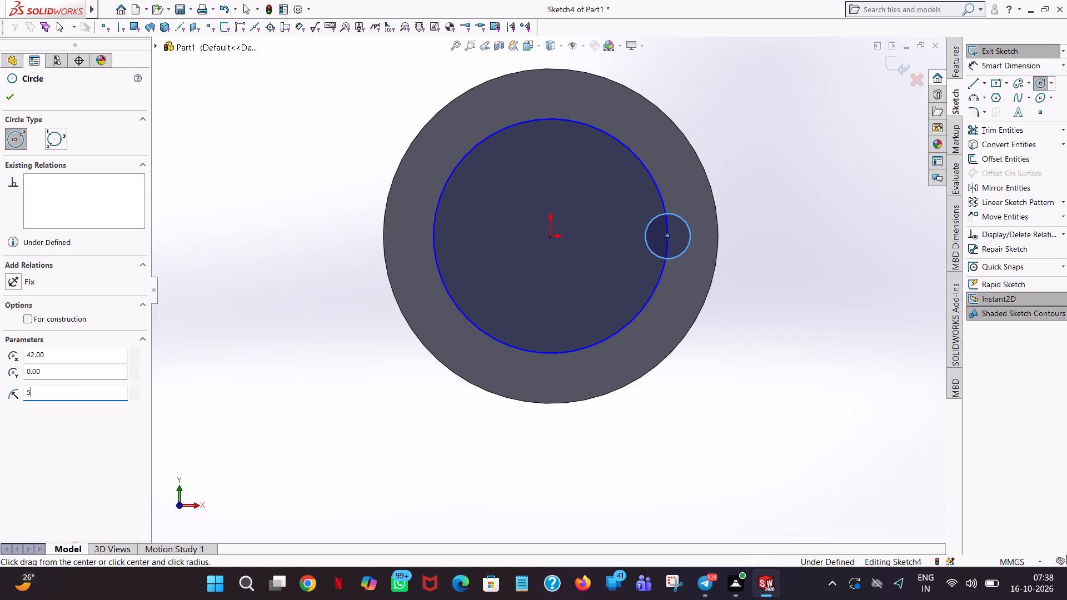
{"action": "key", "text": "Return"}
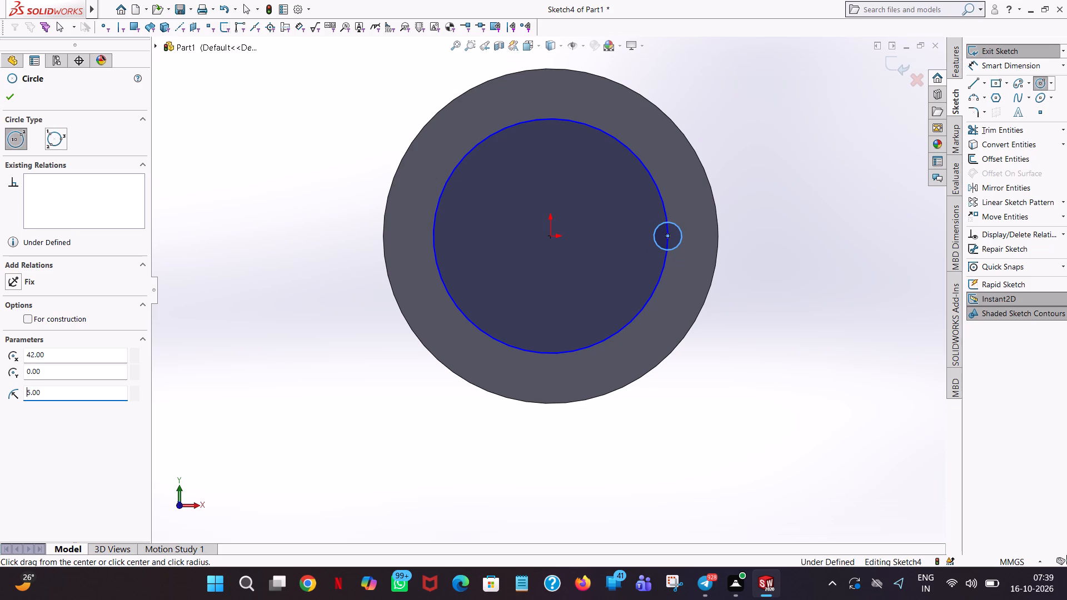
{"action": "left_click", "coordinate": [5, 94]}
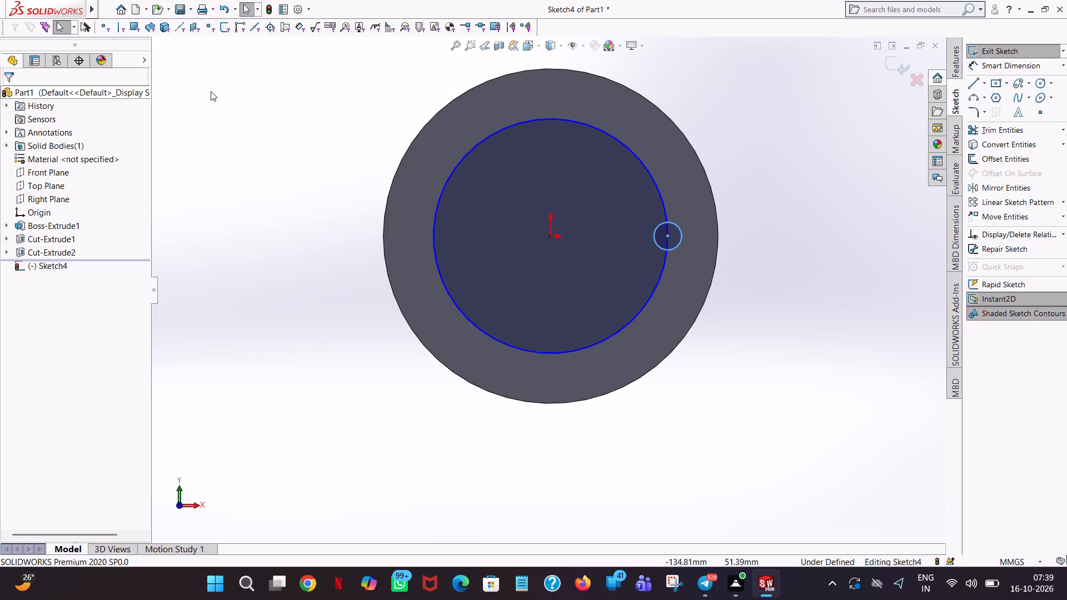
Create a circular sketch pattern of the 5 mm radius circle with 4 equally spaced instances over 360 degrees about the origin.
{"action": "left_click", "coordinate": [1066, 203]}
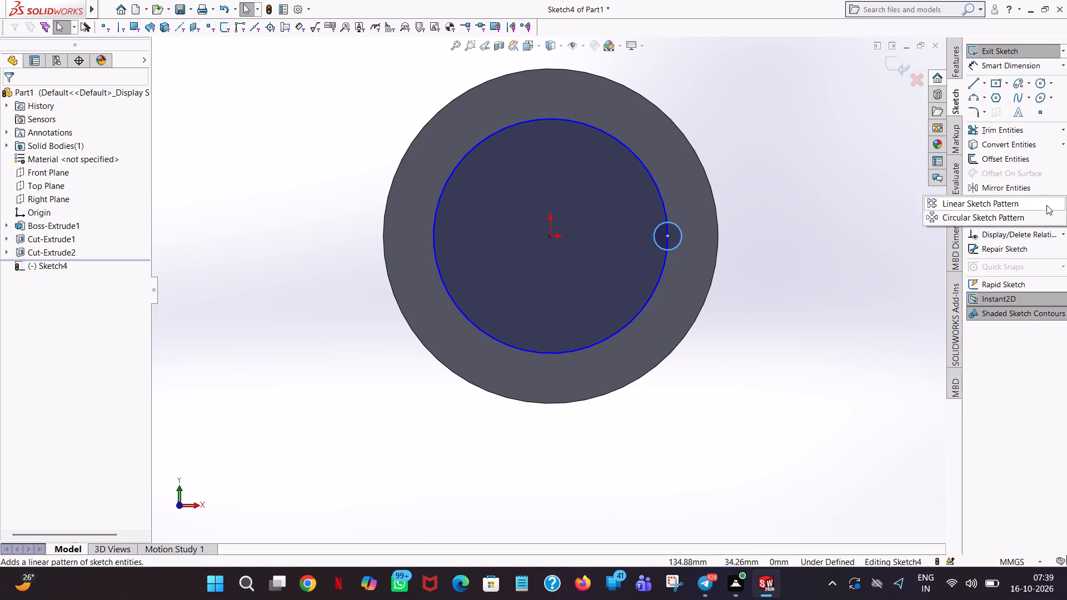
{"action": "left_click", "coordinate": [1006, 216]}
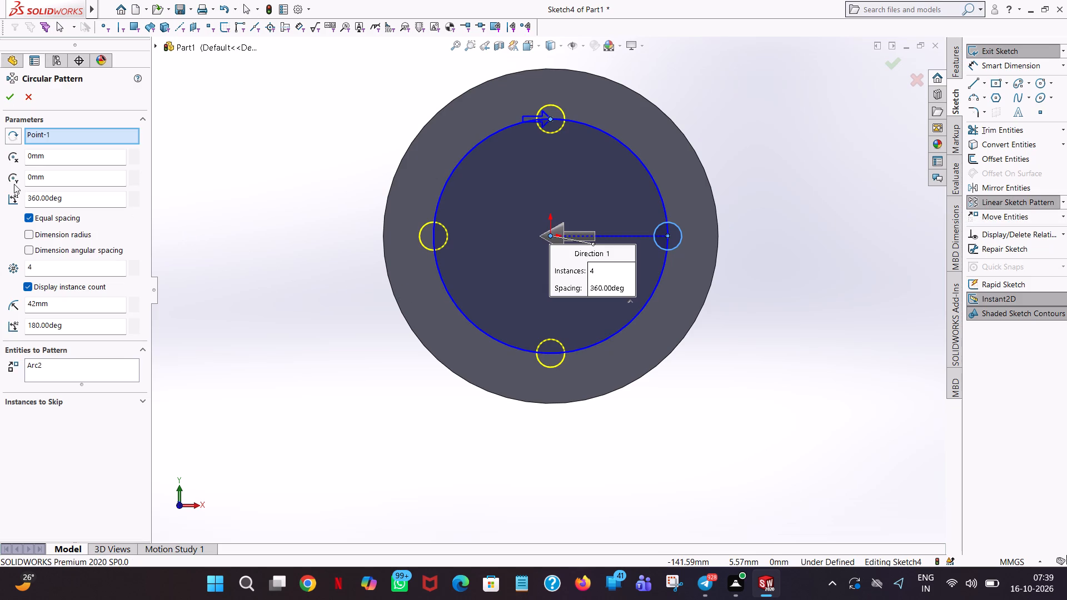
{"action": "left_click", "coordinate": [16, 100]}
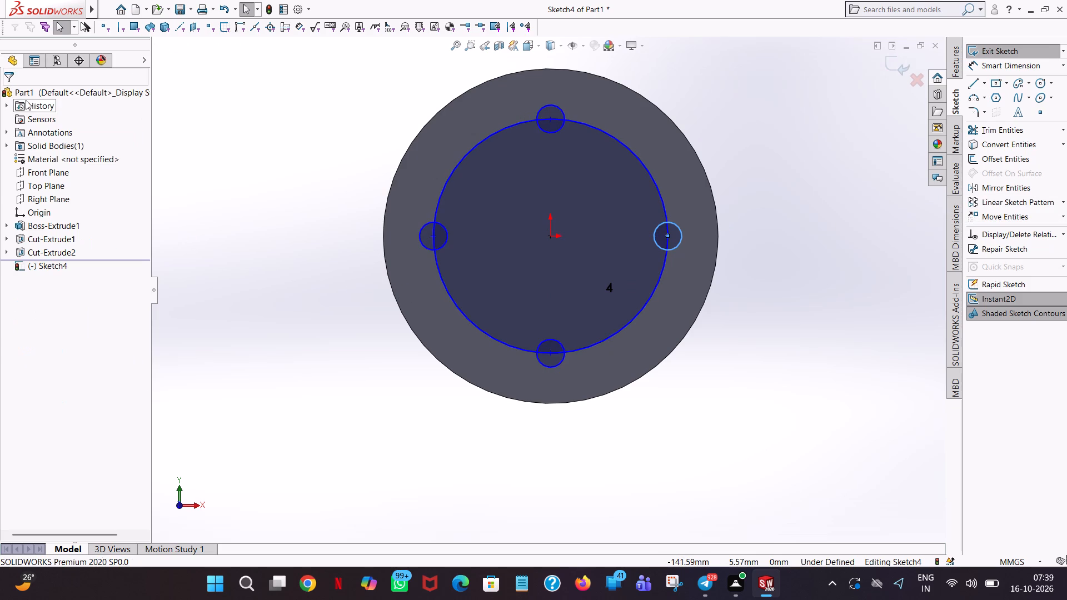
Convert the 42 mm radius circle to construction geometry.
{"action": "left_click", "coordinate": [639, 159]}
{"action": "right_click", "coordinate": [639, 159]}
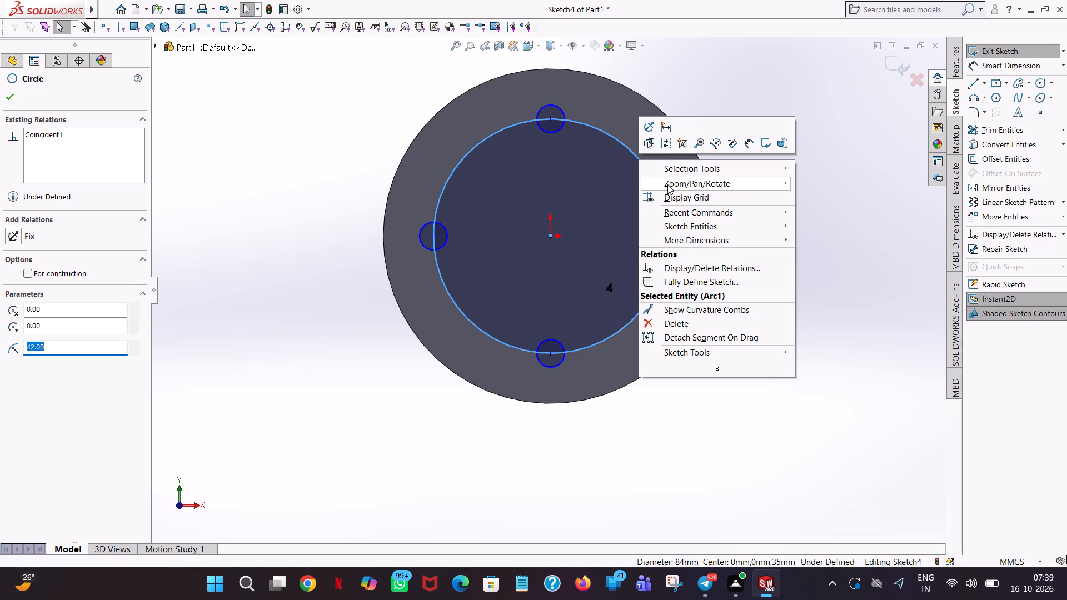
{"action": "left_click", "coordinate": [664, 146]}
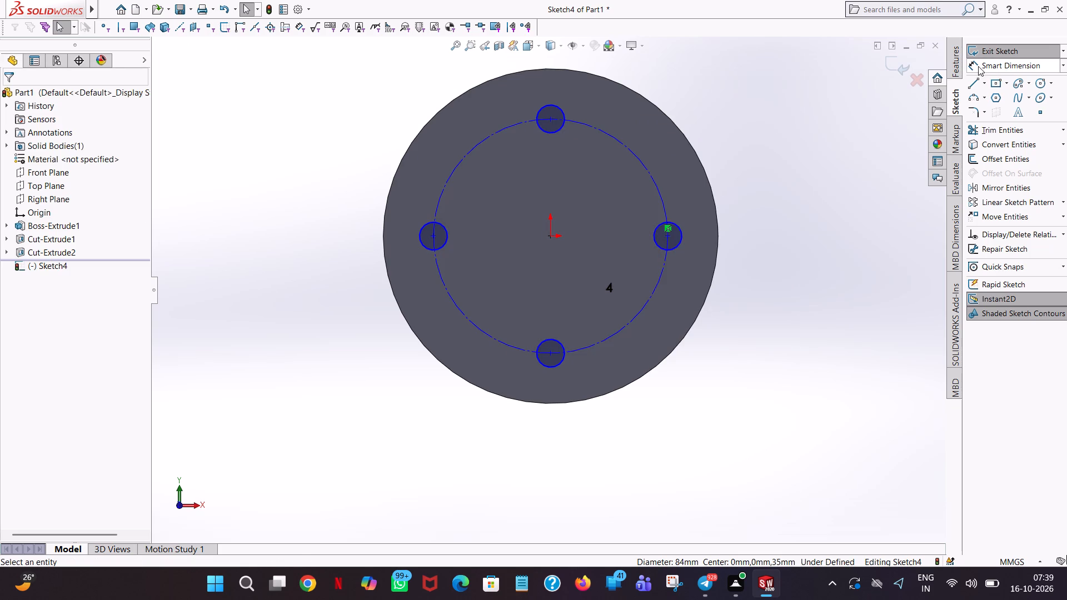
Dimension the diameters of the construction circle and the small circle at its top.
{"action": "left_click", "coordinate": [998, 63]}
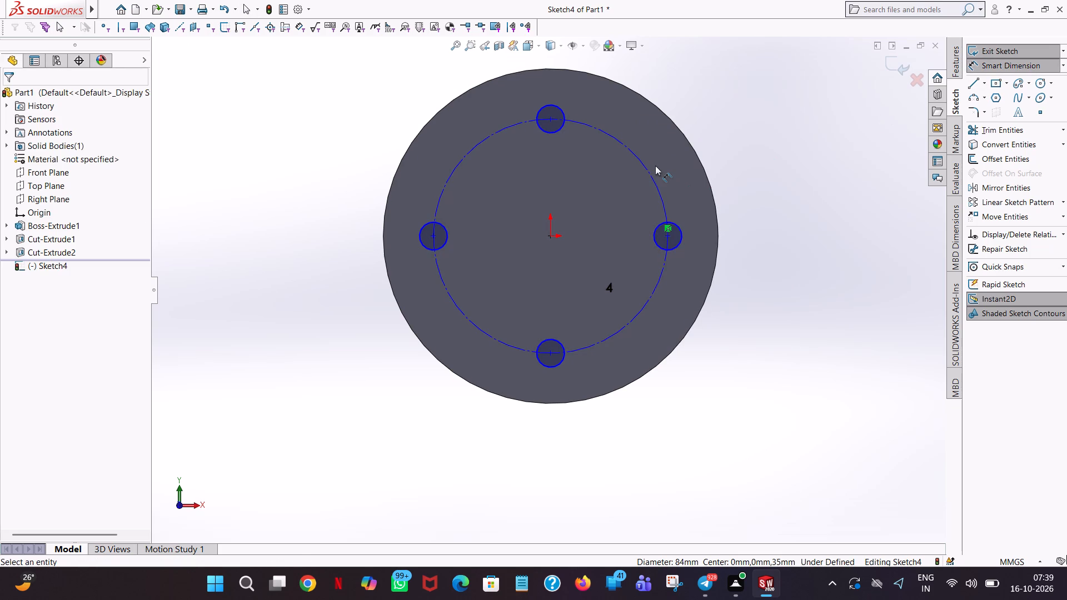
{"action": "left_click", "coordinate": [646, 171]}
{"action": "left_click", "coordinate": [766, 132]}
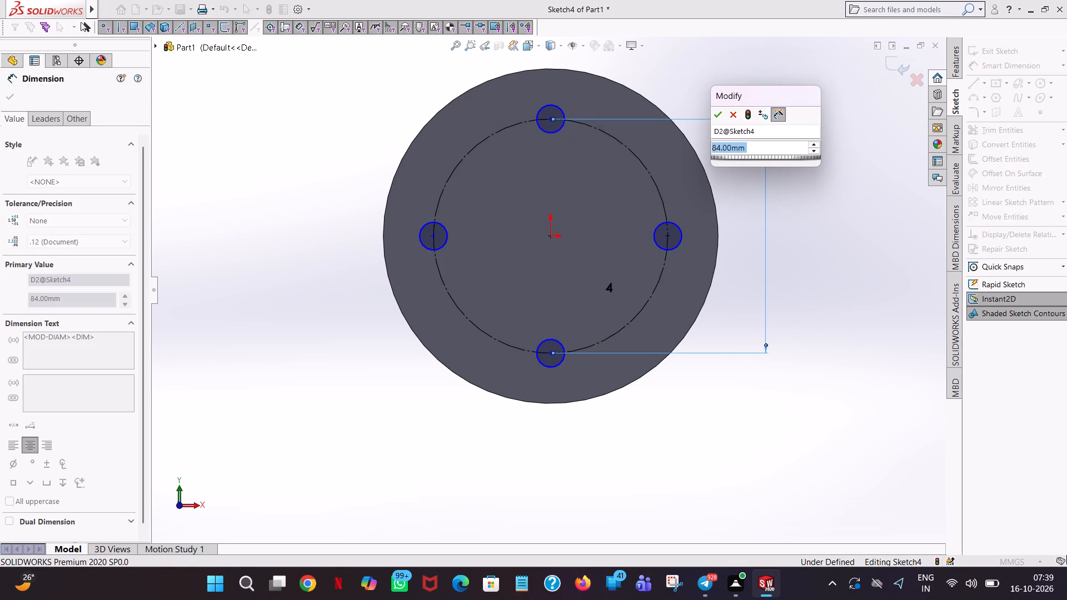
{"action": "scroll", "coordinate": [766, 132], "scroll_direction": "down", "scroll_amount": 1}
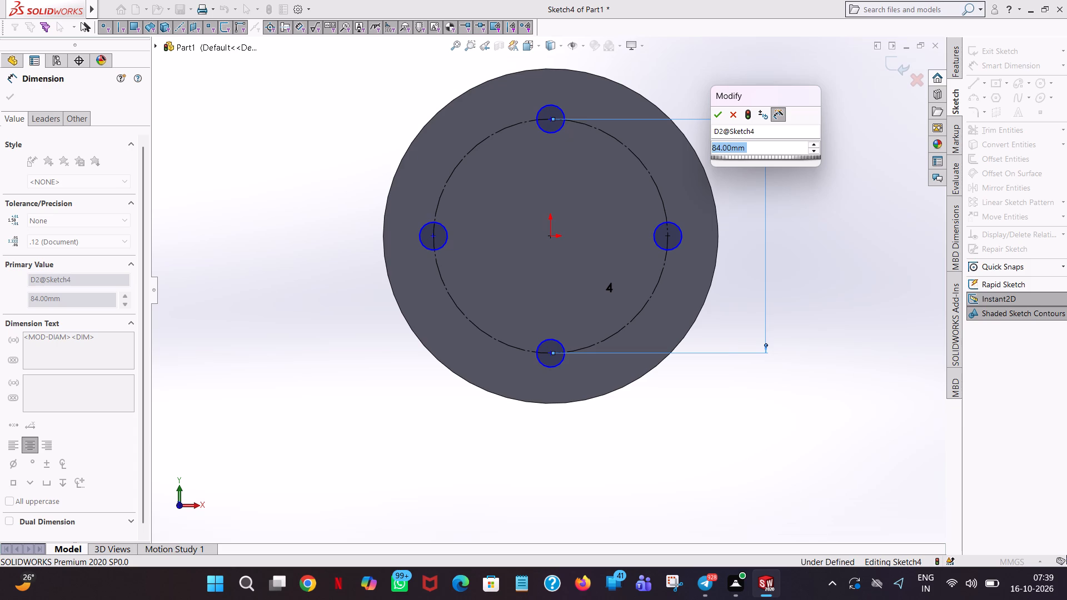
{"action": "left_click", "coordinate": [721, 115]}
{"action": "left_click", "coordinate": [696, 106]}
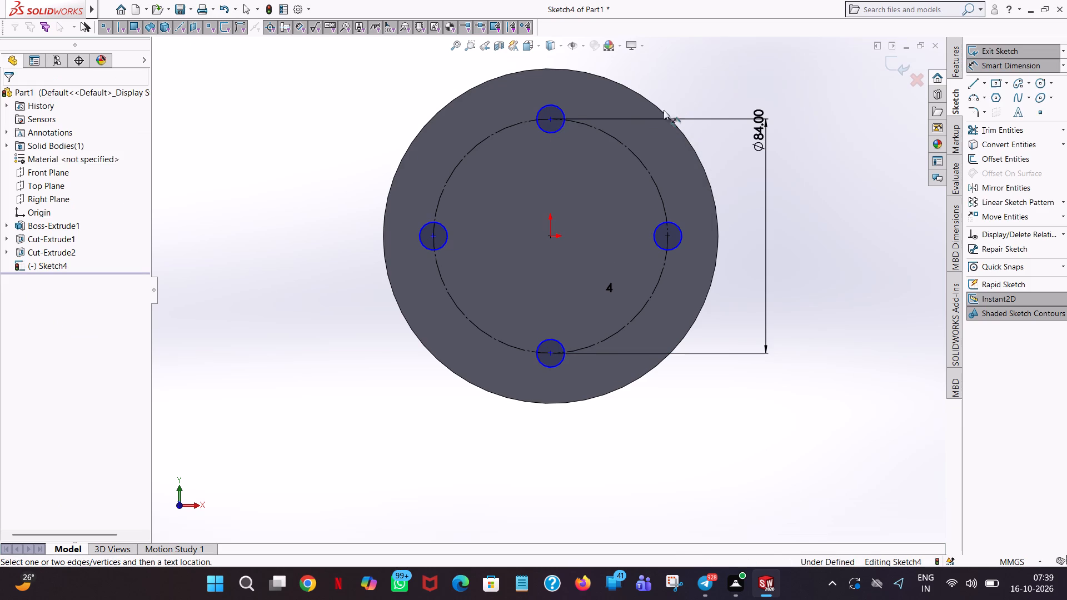
{"action": "left_click", "coordinate": [564, 114]}
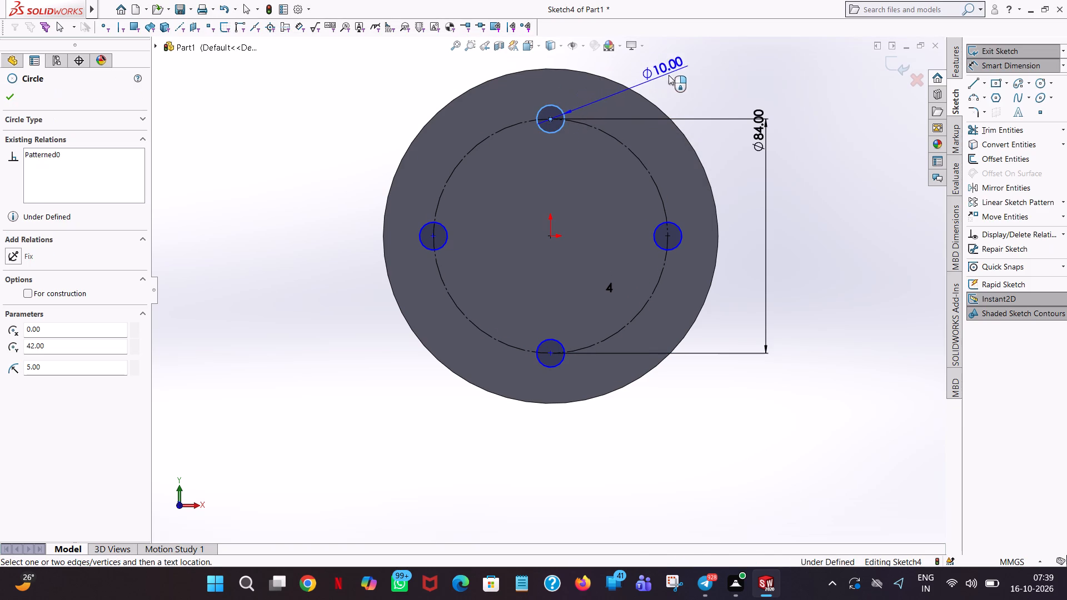
{"action": "left_click", "coordinate": [675, 75]}
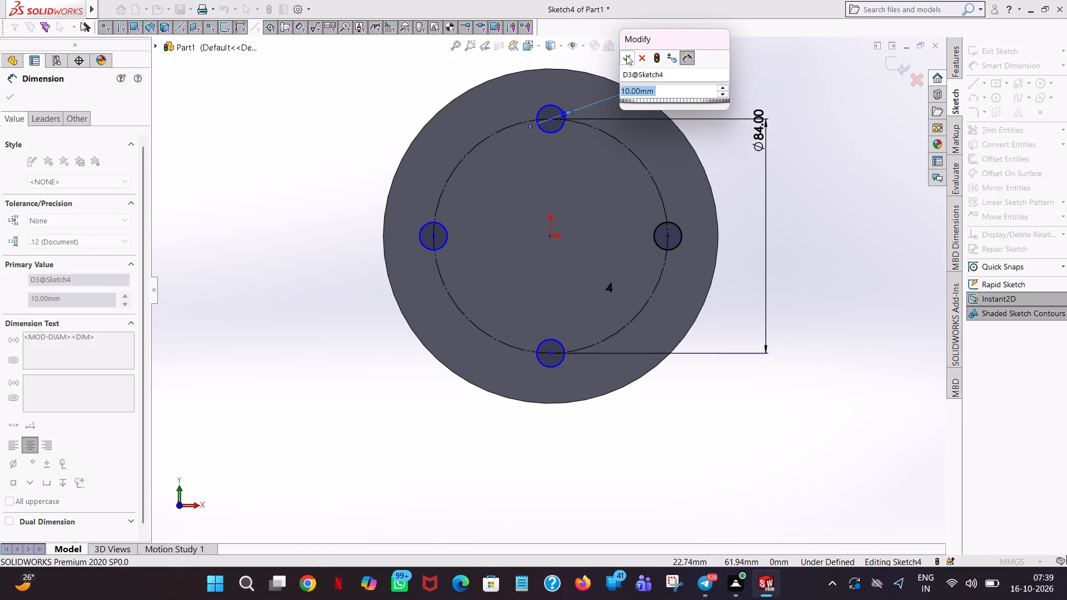
{"action": "left_click", "coordinate": [627, 54]}
{"action": "left_click", "coordinate": [777, 91]}
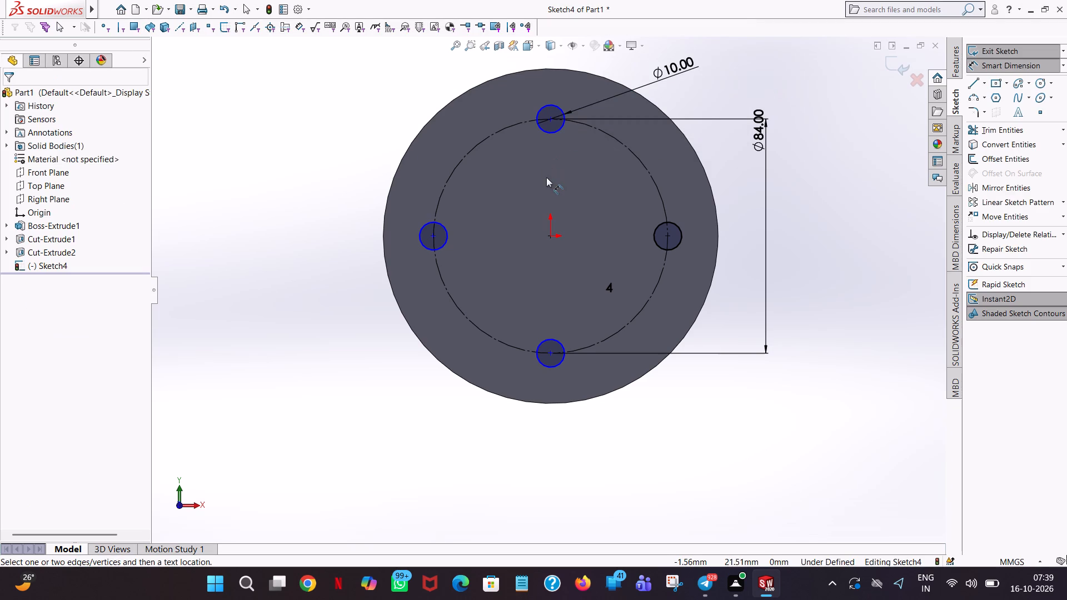
Add a vertical dimension between the origin and the centre of the bottom small circle.
{"action": "left_click", "coordinate": [550, 233]}
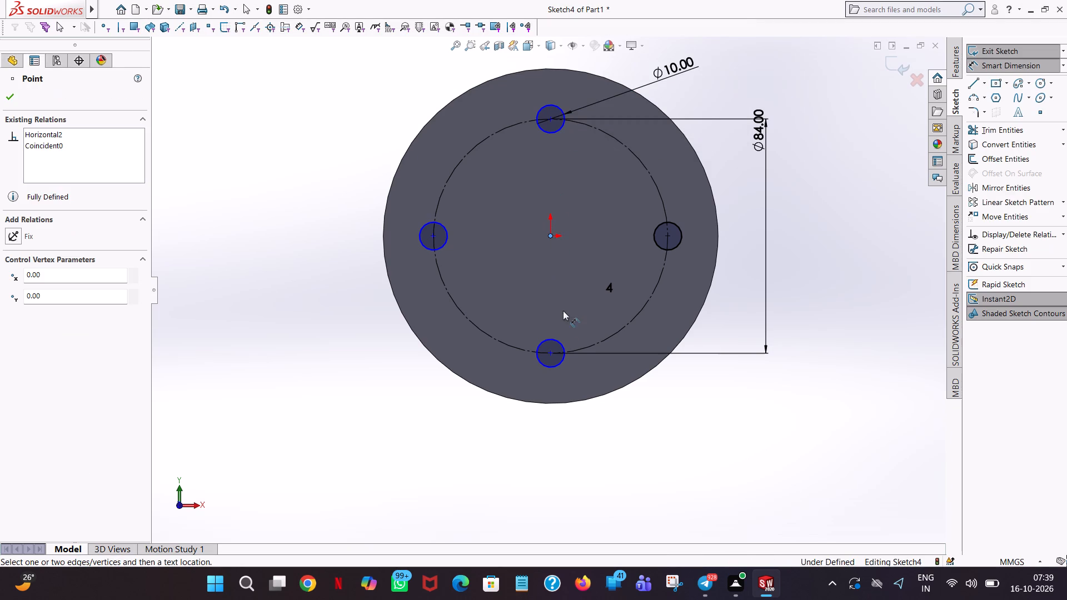
{"action": "left_click", "coordinate": [552, 353]}
{"action": "left_click", "coordinate": [337, 398]}
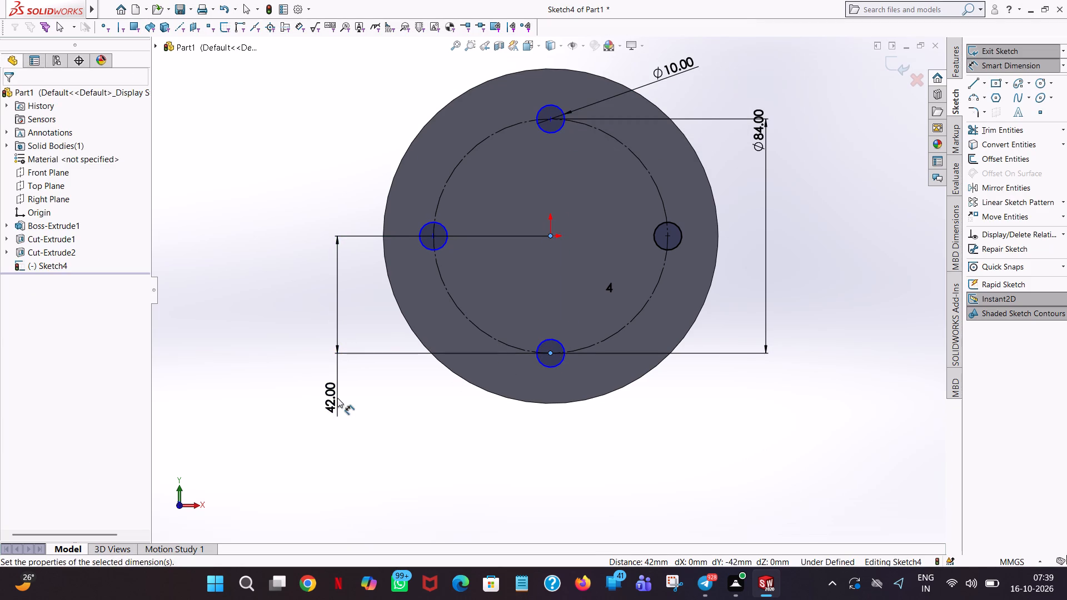
{"action": "left_click", "coordinate": [290, 378]}
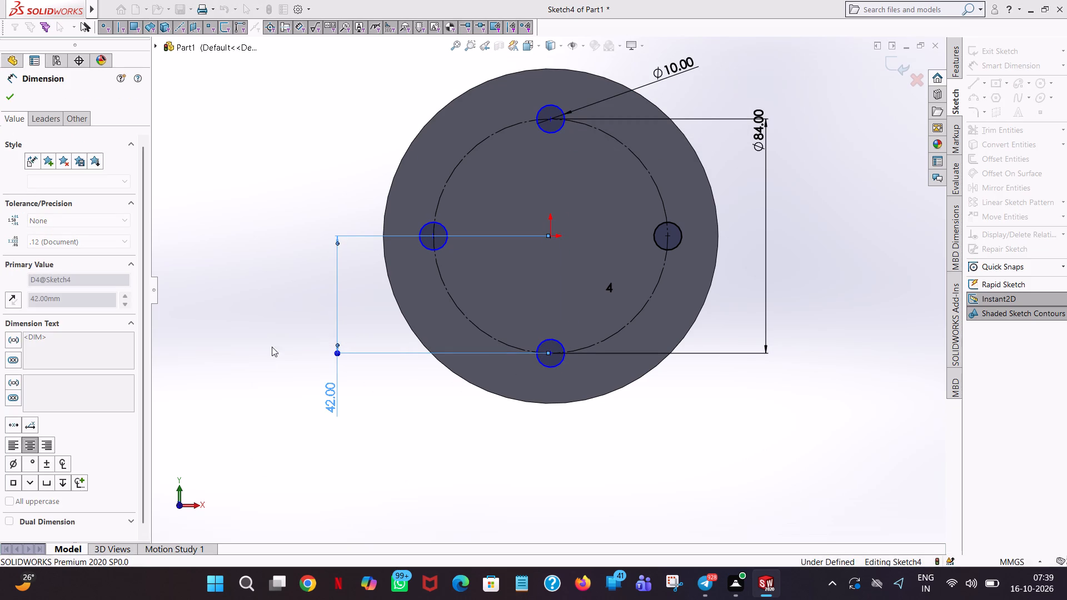
{"action": "left_click", "coordinate": [267, 332]}
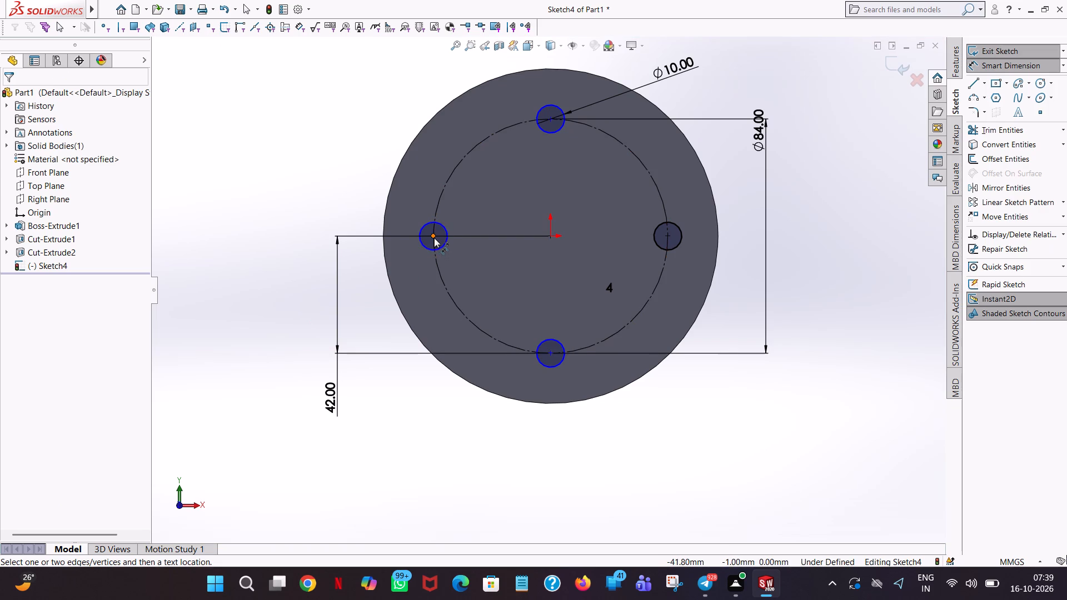
Add a horizontal dimension between the centre of the small circle at the construction circle's left and the origin.
{"action": "left_click", "coordinate": [434, 238]}
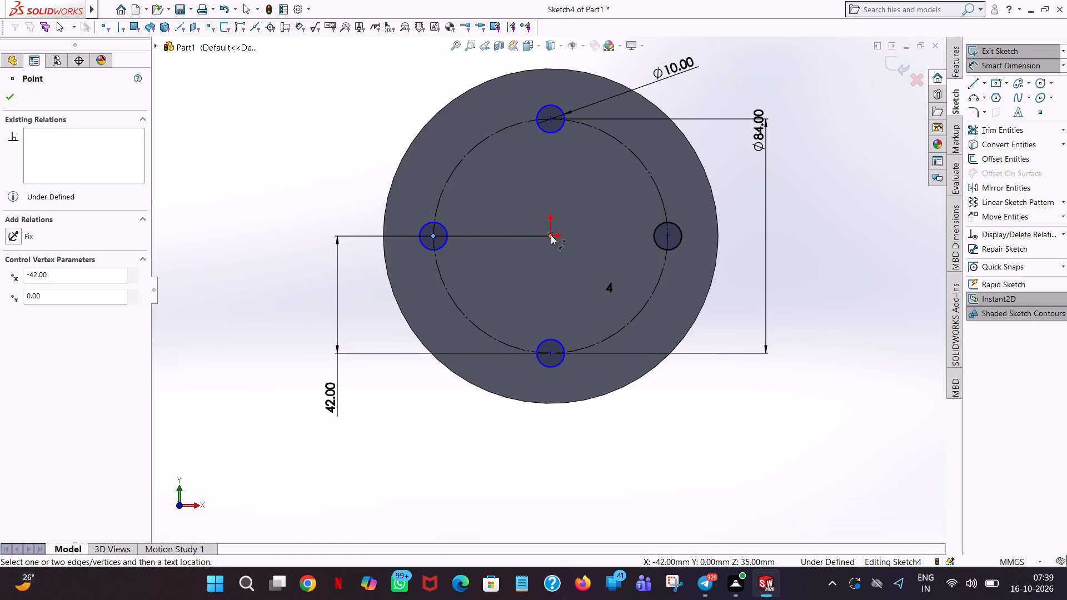
{"action": "left_click", "coordinate": [551, 235]}
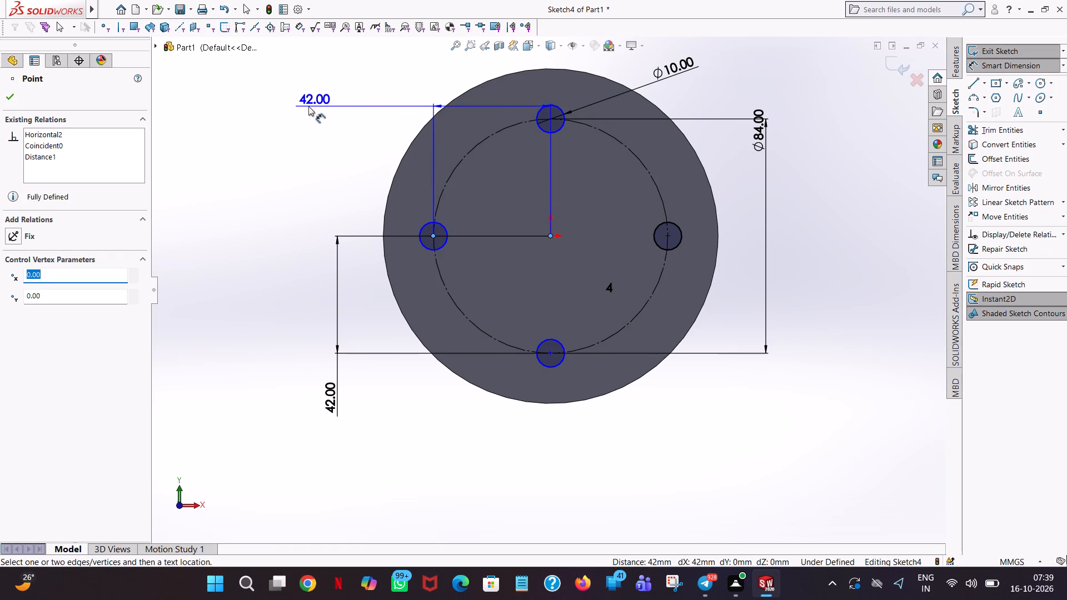
{"action": "left_click", "coordinate": [302, 108]}
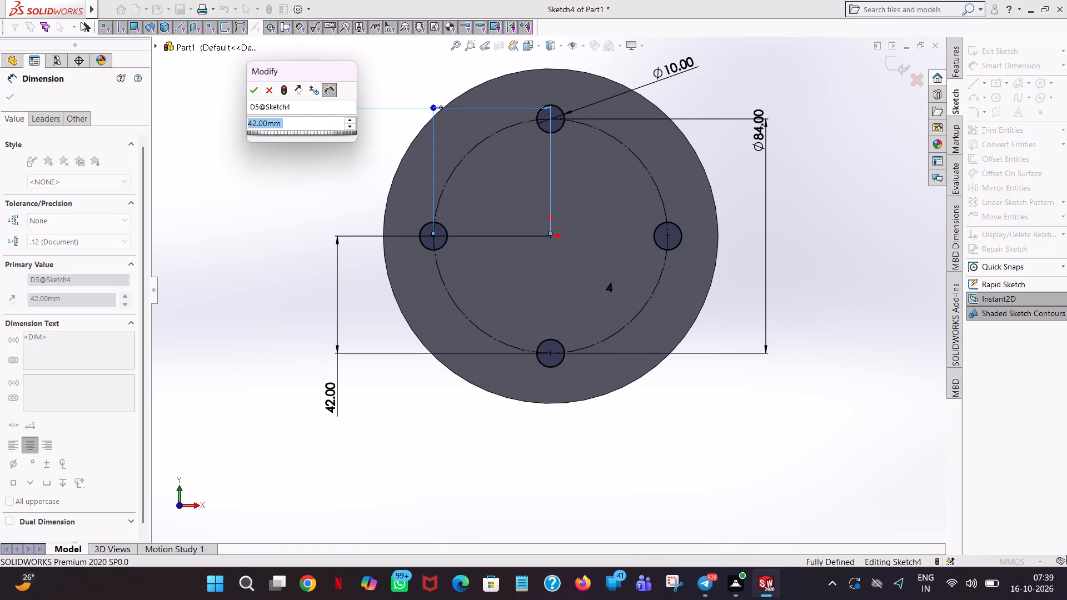
{"action": "left_click", "coordinate": [253, 84]}
{"action": "left_click", "coordinate": [358, 158]}
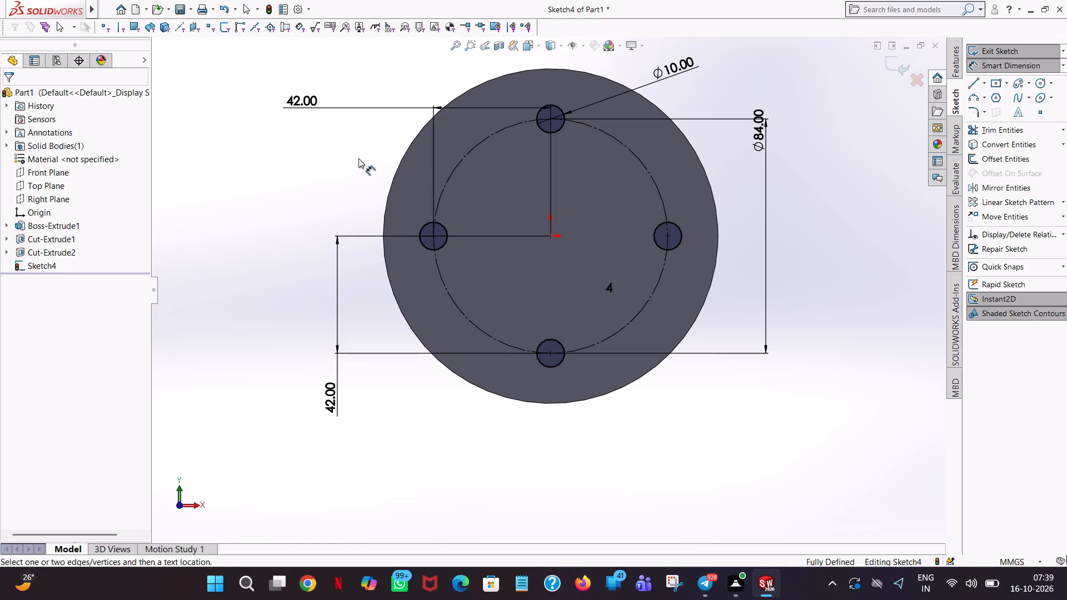
Cut-extrude the four small hole circles into the disc with a Blind depth of 15 mm.
{"action": "scroll", "coordinate": [358, 158], "scroll_direction": "up", "scroll_amount": 2}
{"action": "right_click_drag", "start_coordinate": [702, 121], "coordinate": [725, 132]}
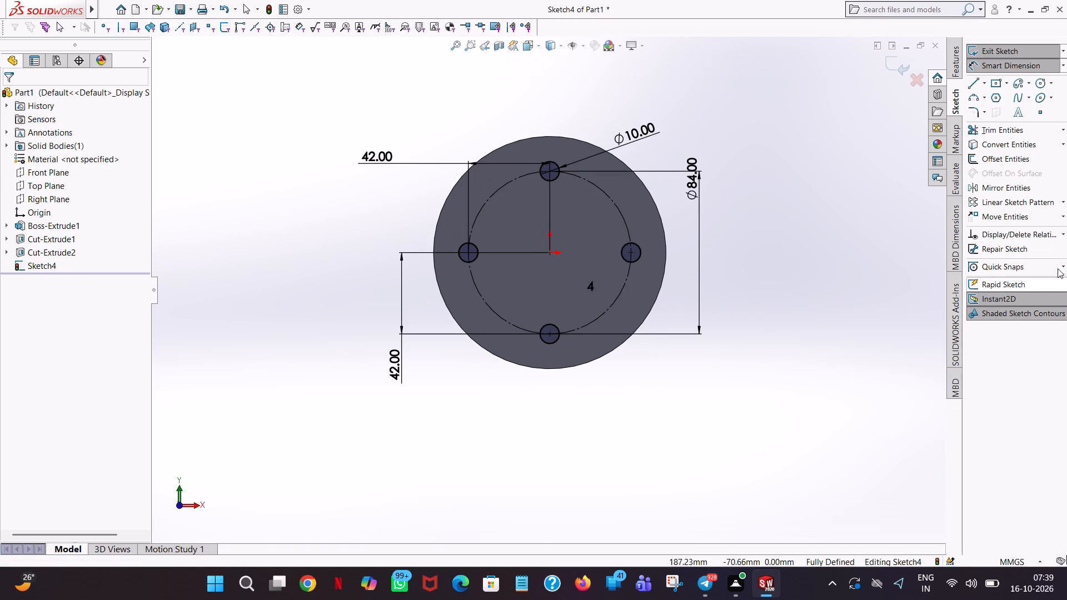
{"action": "left_click", "coordinate": [956, 64]}
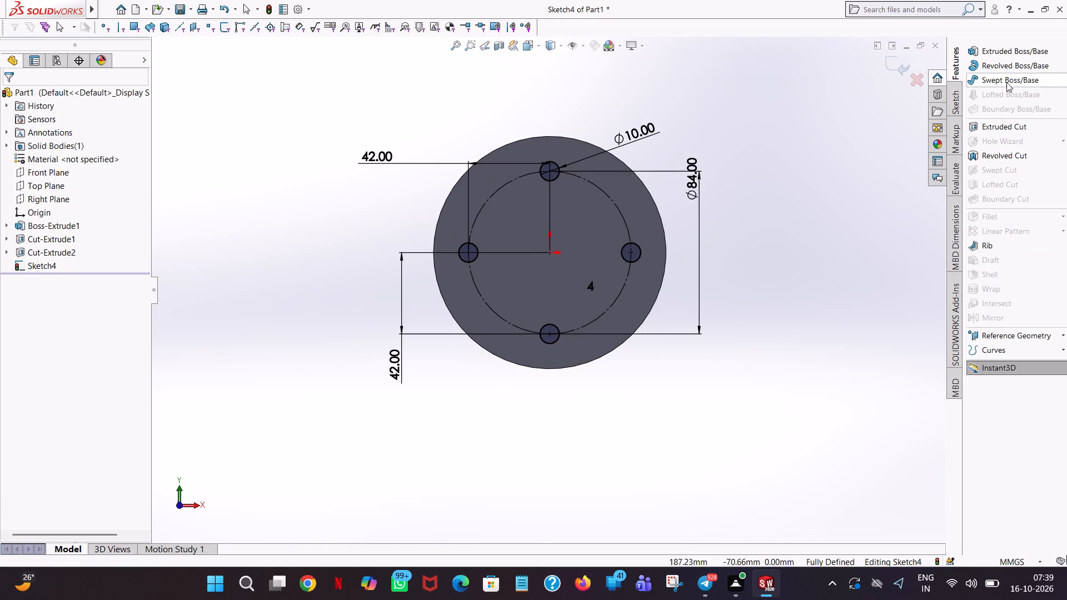
{"action": "left_click", "coordinate": [999, 126]}
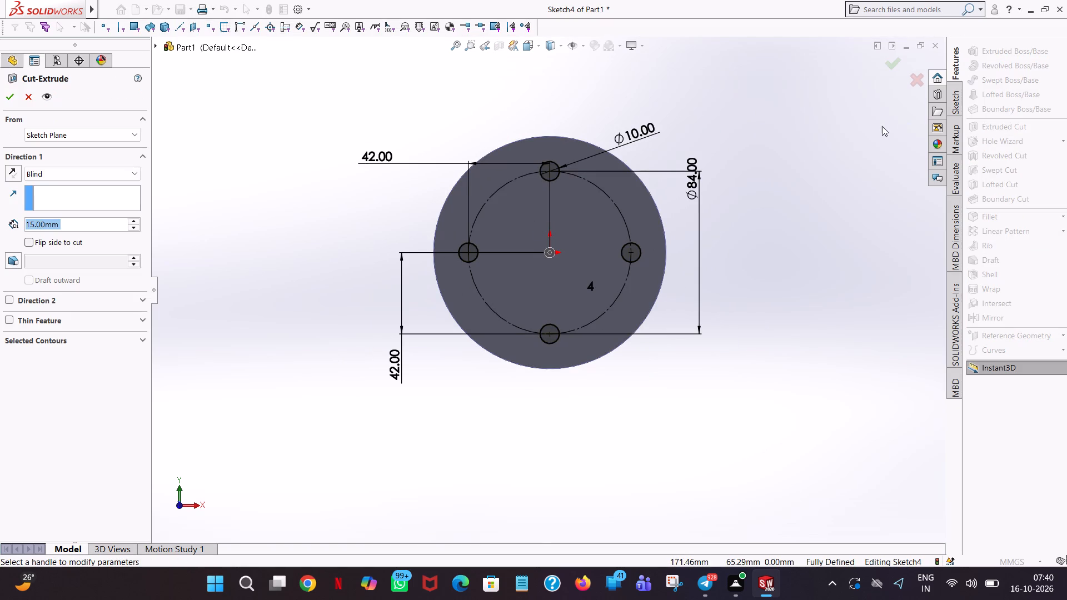
{"action": "middle_click_drag", "start_coordinate": [853, 166], "coordinate": [731, 255]}
{"action": "scroll", "coordinate": [737, 237], "scroll_direction": "up", "scroll_amount": 1}
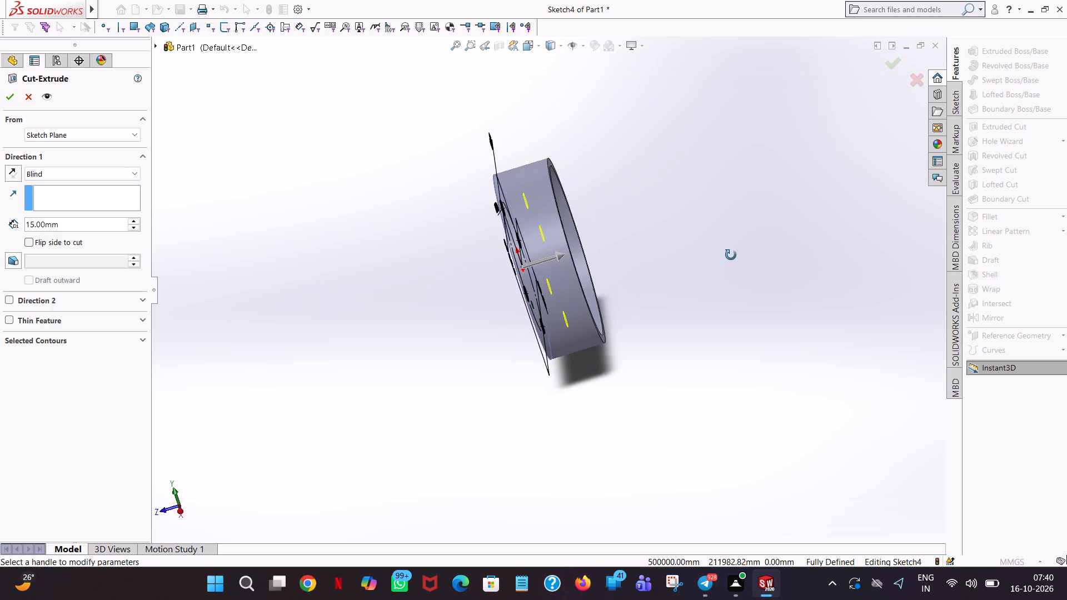
{"action": "middle_click_drag", "start_coordinate": [731, 255], "coordinate": [690, 257]}
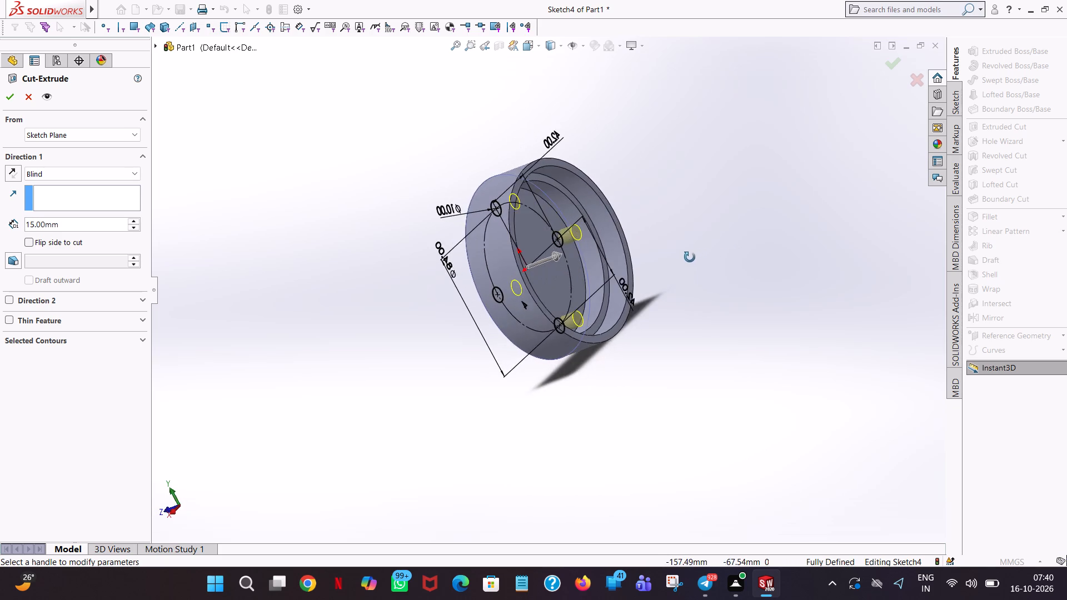
{"action": "middle_click_drag", "start_coordinate": [690, 257], "coordinate": [756, 247]}
{"action": "scroll", "coordinate": [763, 247], "scroll_direction": "up", "scroll_amount": 1}
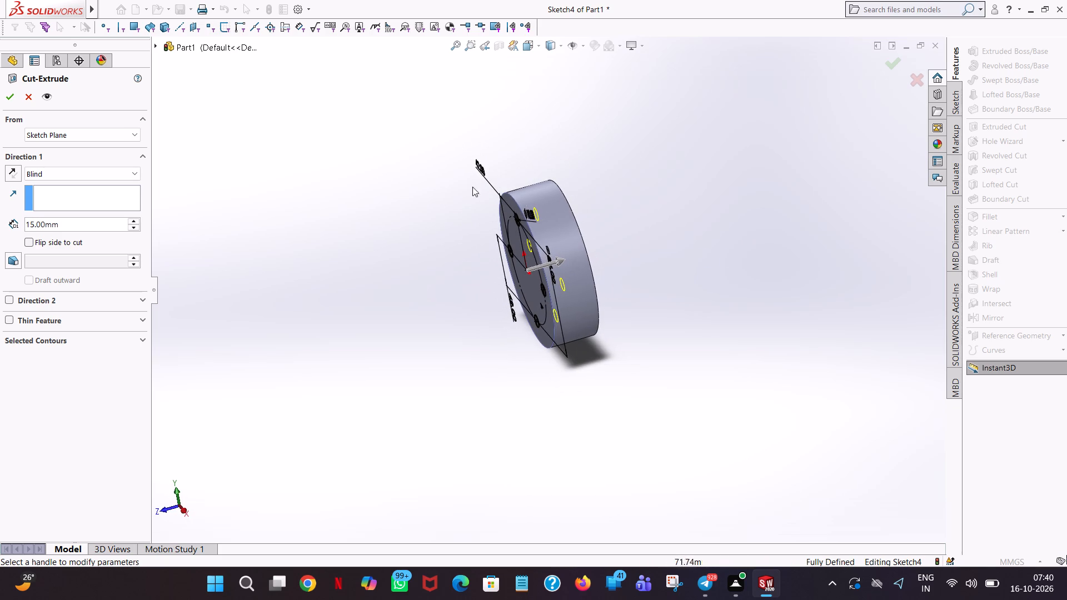
{"action": "left_click", "coordinate": [18, 99]}
{"action": "left_click", "coordinate": [17, 99]}
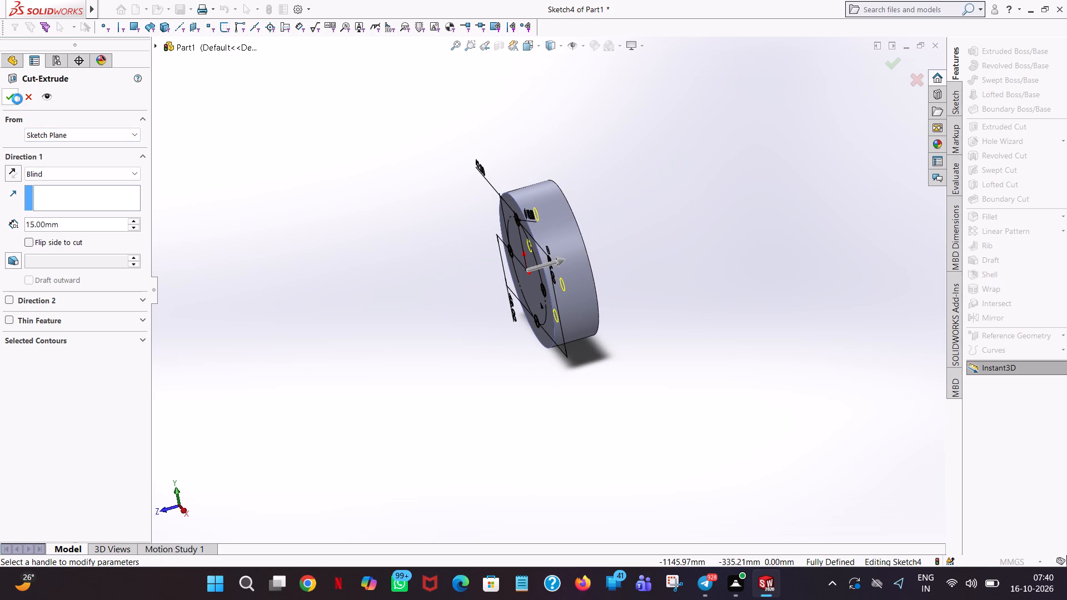
Start an Extruded Boss/Base sketch on the disc's flat front face with the four holes.
{"action": "middle_click_drag", "start_coordinate": [579, 248], "coordinate": [646, 209]}
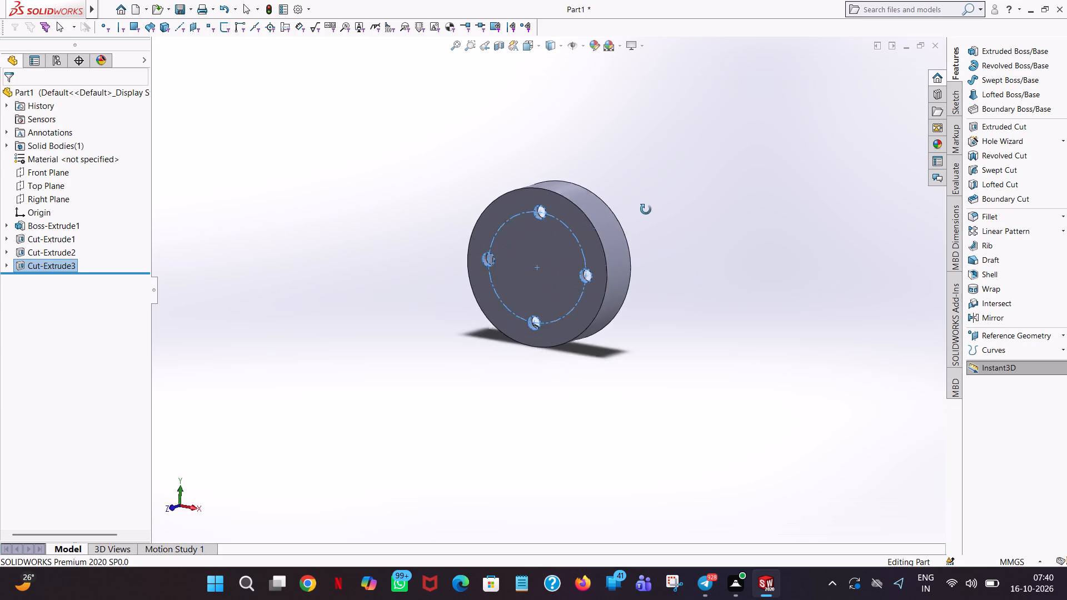
{"action": "middle_click_drag", "start_coordinate": [646, 209], "coordinate": [675, 192]}
{"action": "scroll", "coordinate": [677, 191], "scroll_direction": "down", "scroll_amount": 1}
{"action": "left_click", "coordinate": [704, 181]}
{"action": "scroll", "coordinate": [676, 237], "scroll_direction": "up", "scroll_amount": 1}
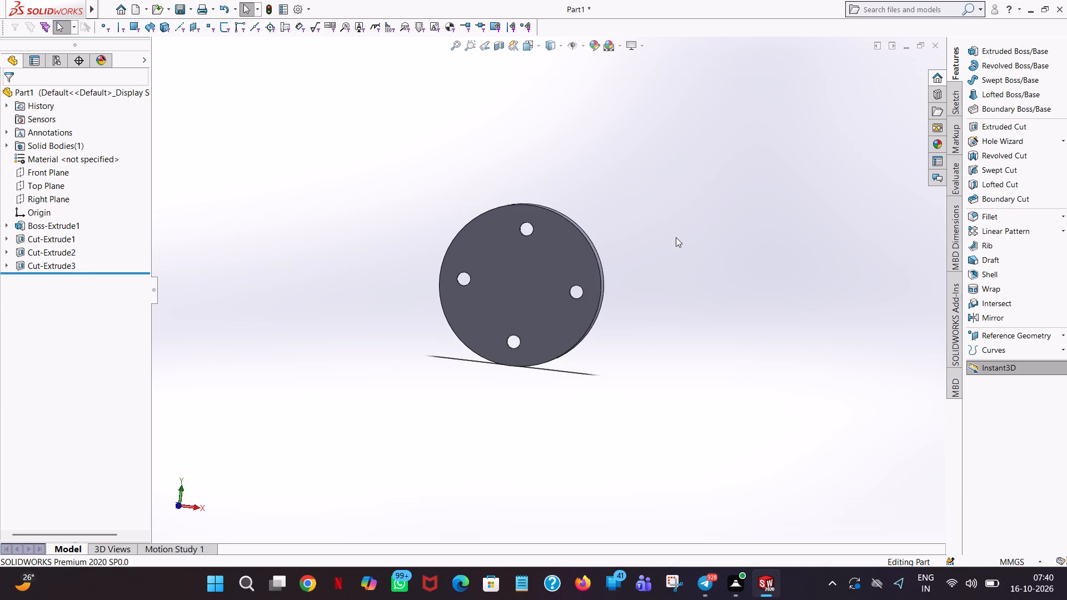
{"action": "scroll", "coordinate": [647, 322], "scroll_direction": "up", "scroll_amount": 1}
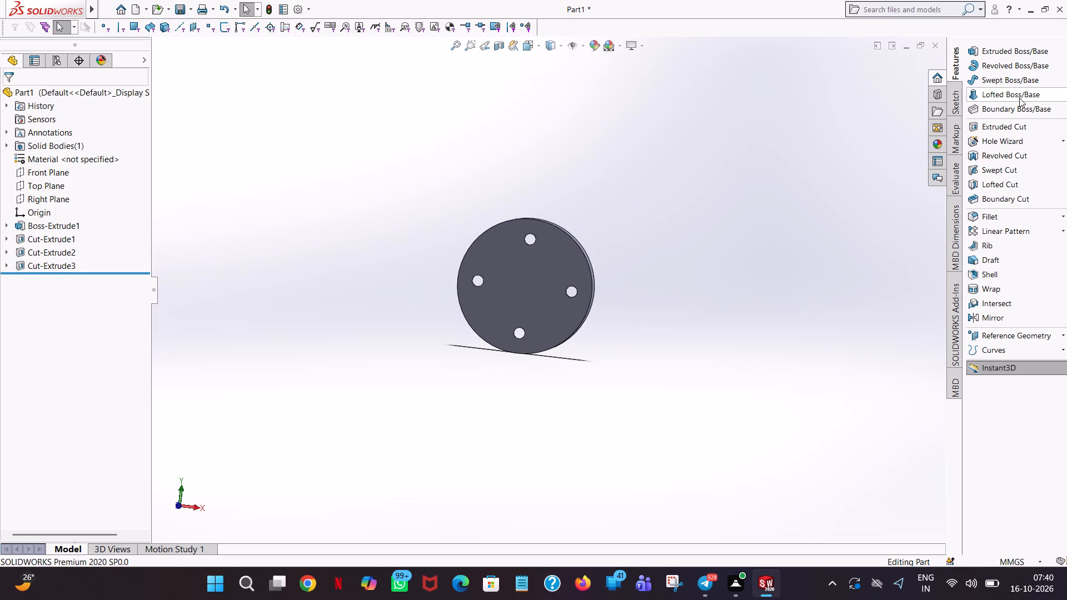
{"action": "left_click", "coordinate": [1013, 49]}
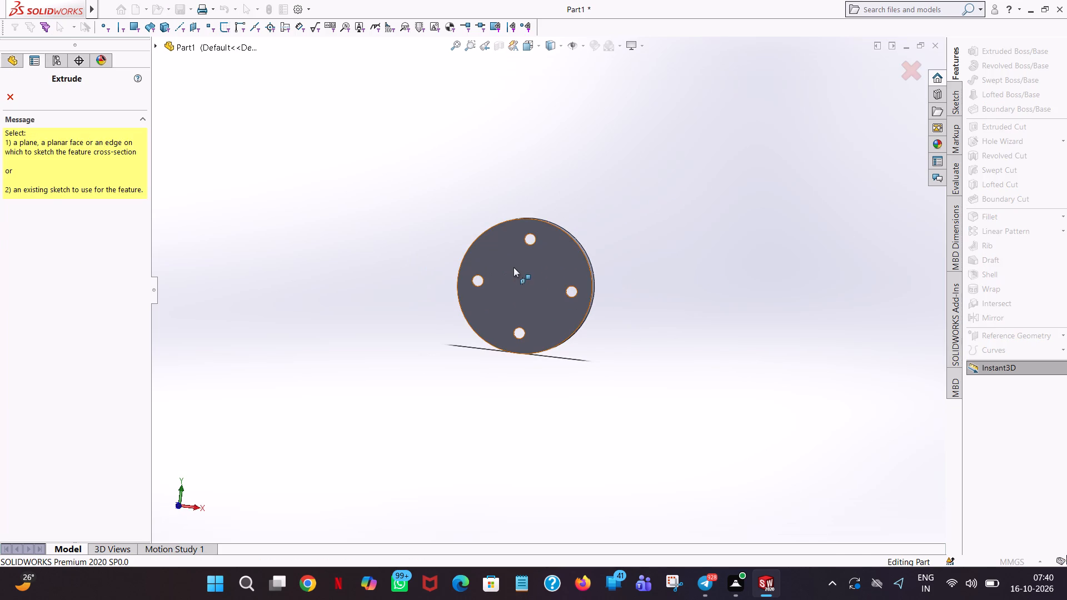
{"action": "left_click", "coordinate": [513, 267]}
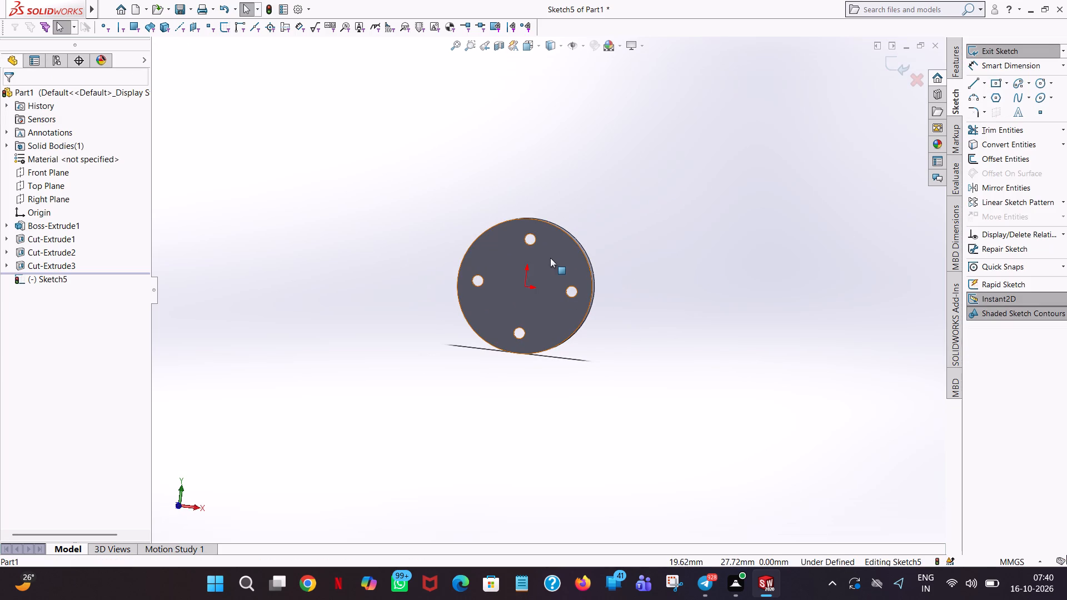
{"action": "left_click", "coordinate": [537, 50]}
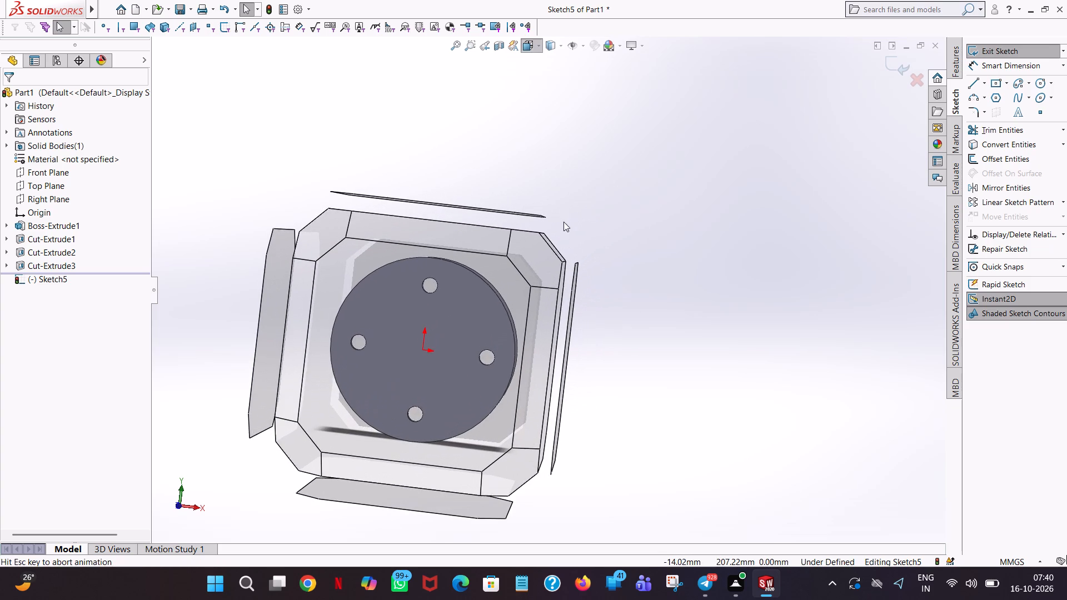
{"action": "left_click", "coordinate": [590, 106]}
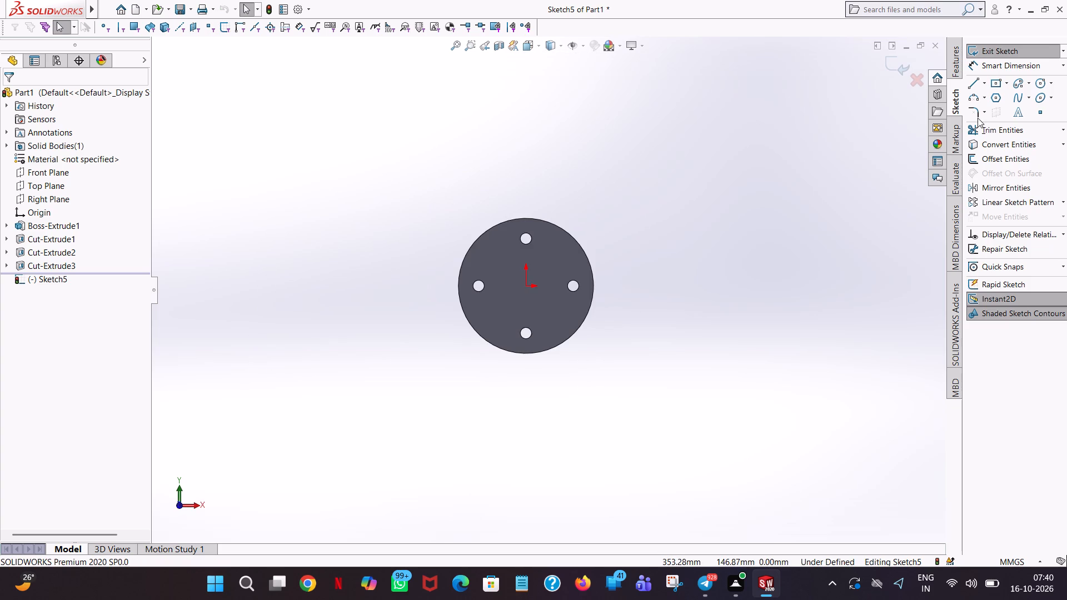
Sketch a circle of 30 mm radius centred on the origin.
{"action": "right_click_drag", "start_coordinate": [1008, 113], "coordinate": [1016, 126]}
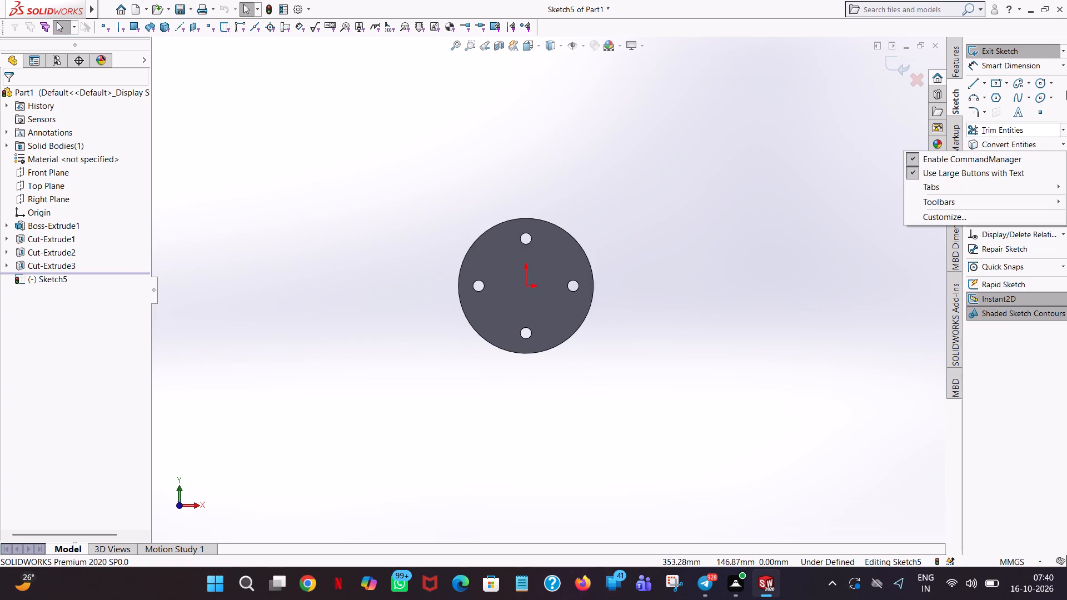
{"action": "left_click", "coordinate": [1041, 76]}
{"action": "left_click", "coordinate": [1041, 81]}
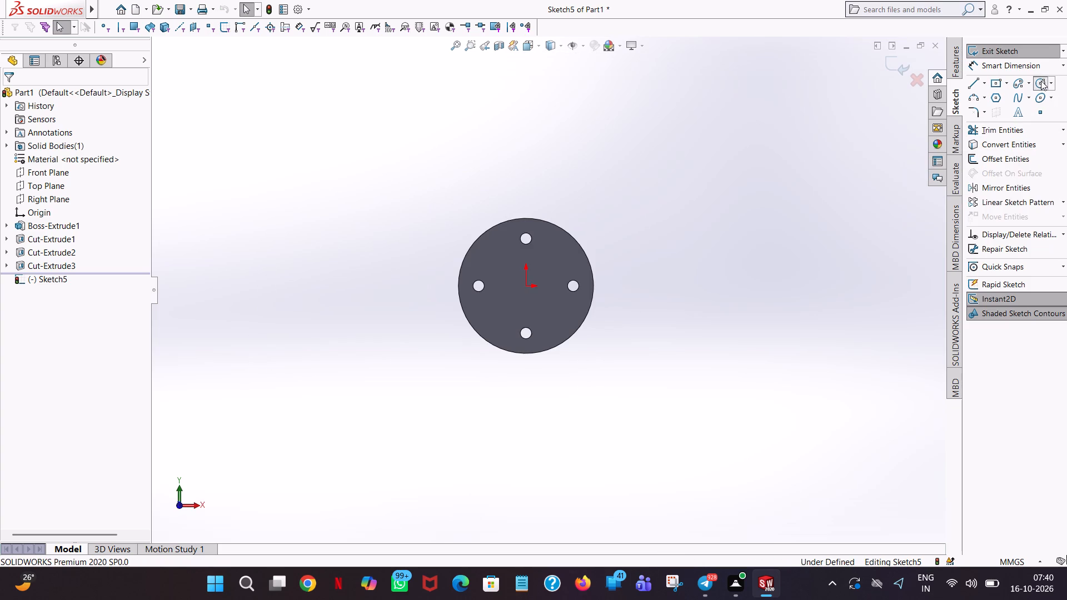
{"action": "left_click", "coordinate": [525, 287]}
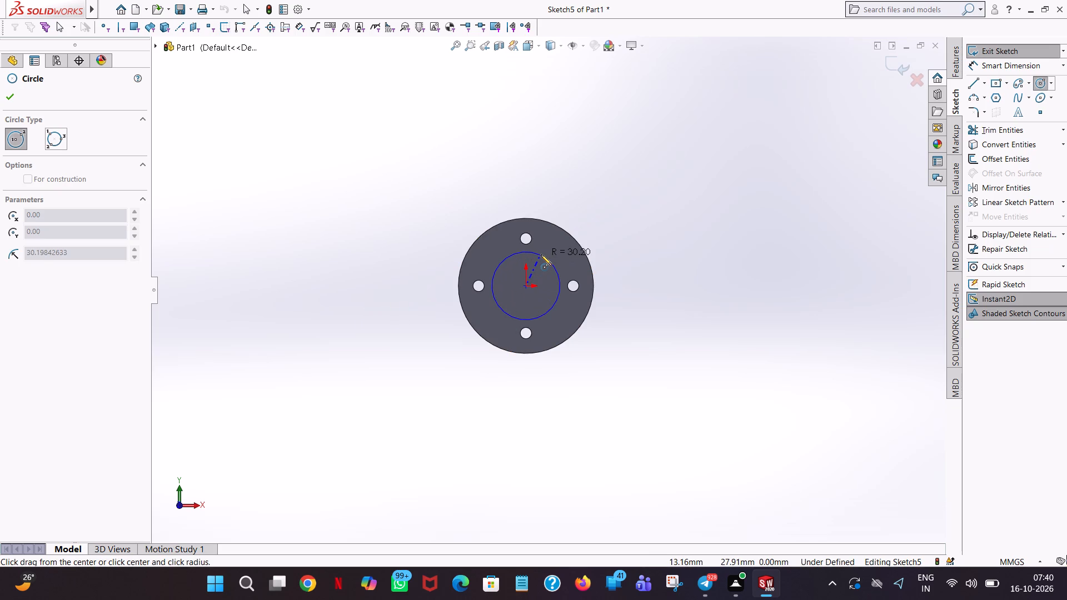
{"action": "left_click", "coordinate": [541, 254]}
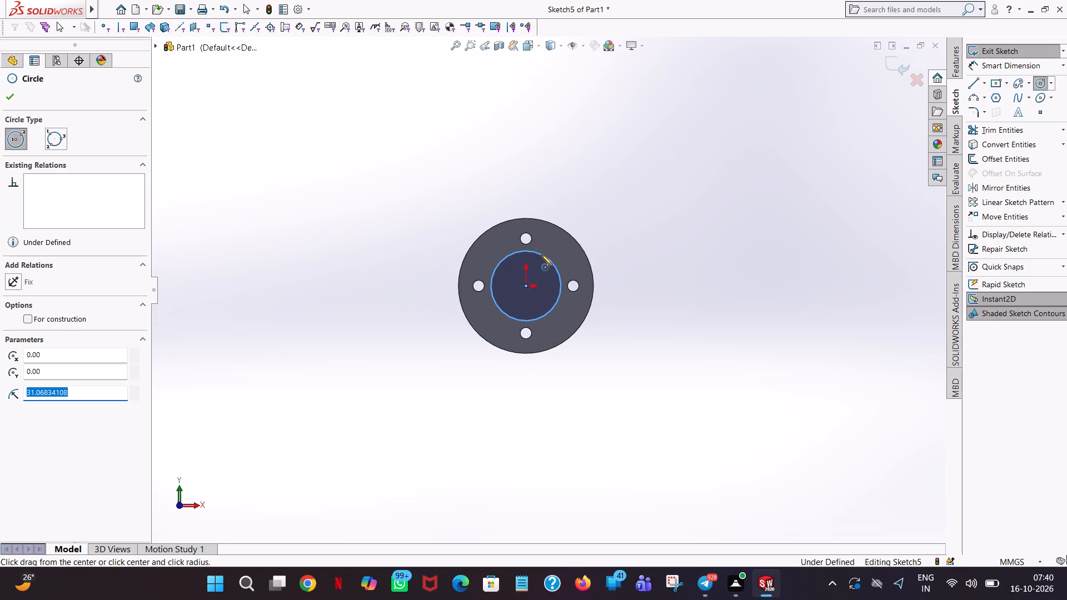
{"action": "type", "text": "30"}
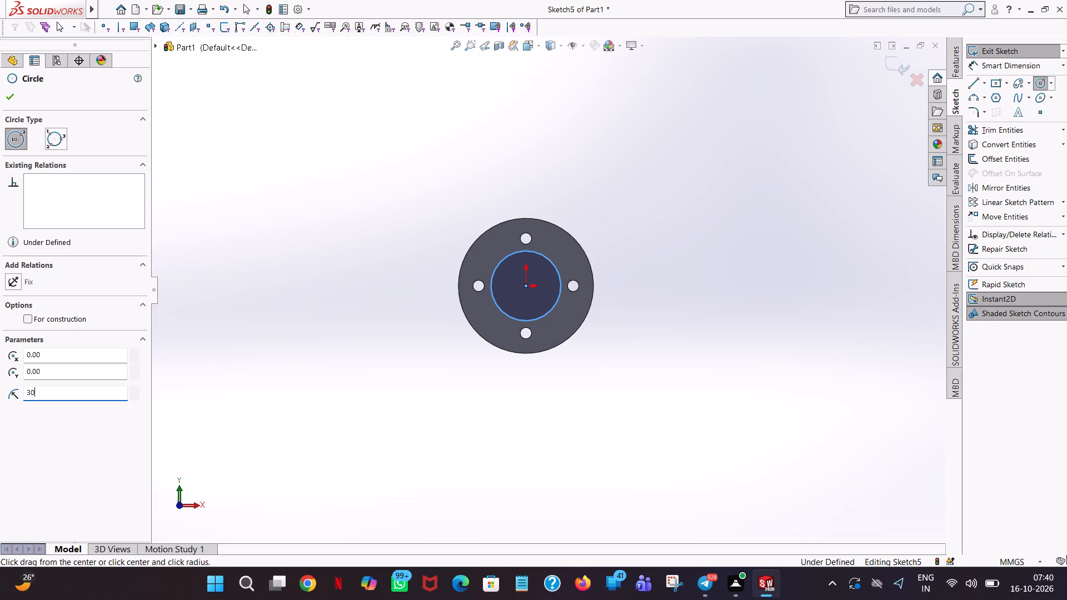
{"action": "key", "text": "period"}
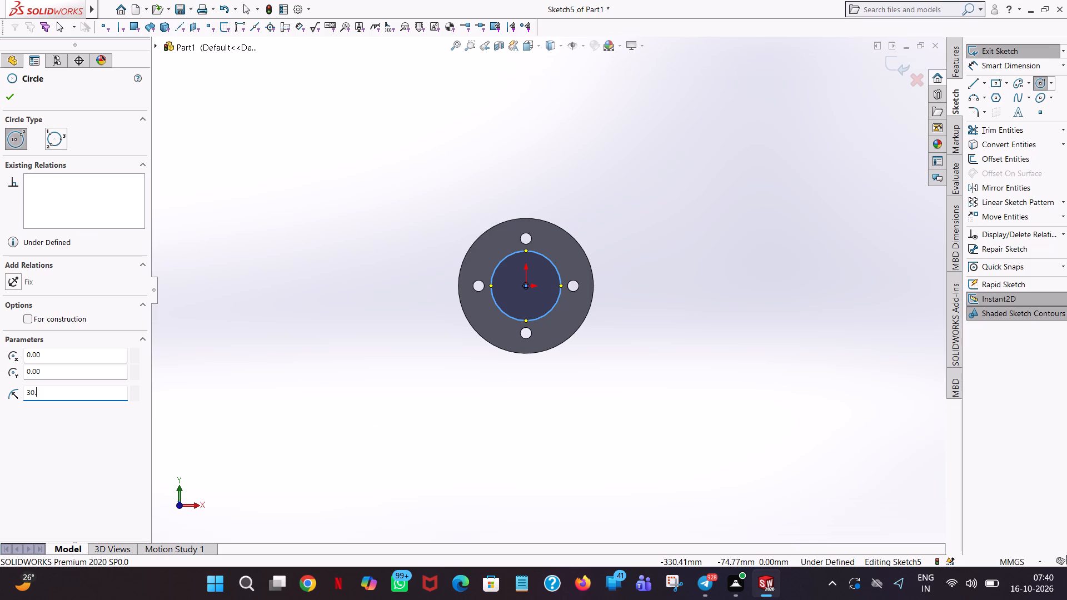
{"action": "left_click", "coordinate": [13, 98]}
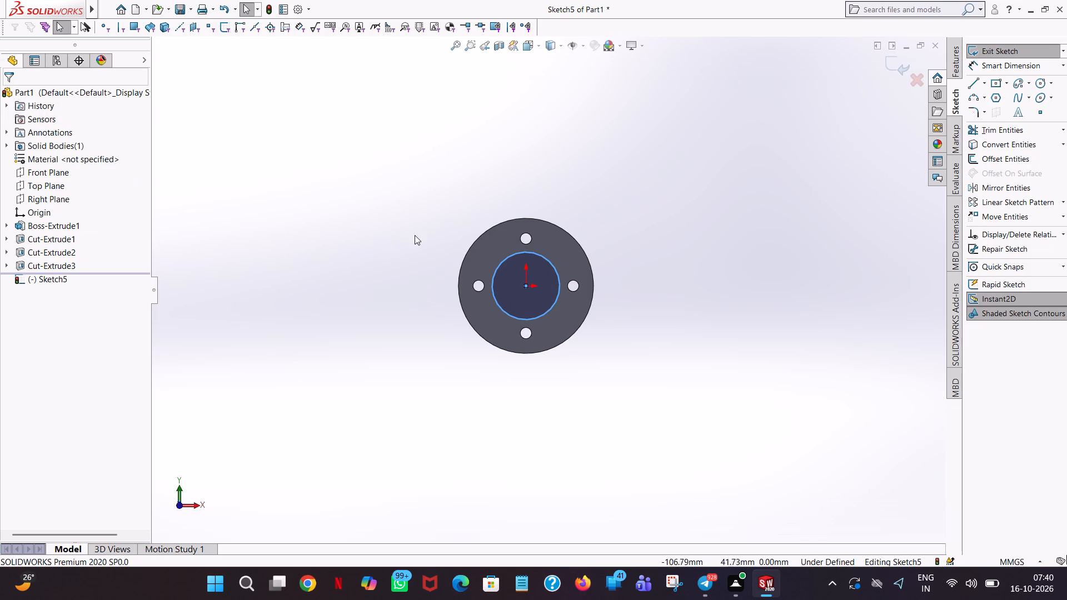
{"action": "left_click", "coordinate": [674, 174]}
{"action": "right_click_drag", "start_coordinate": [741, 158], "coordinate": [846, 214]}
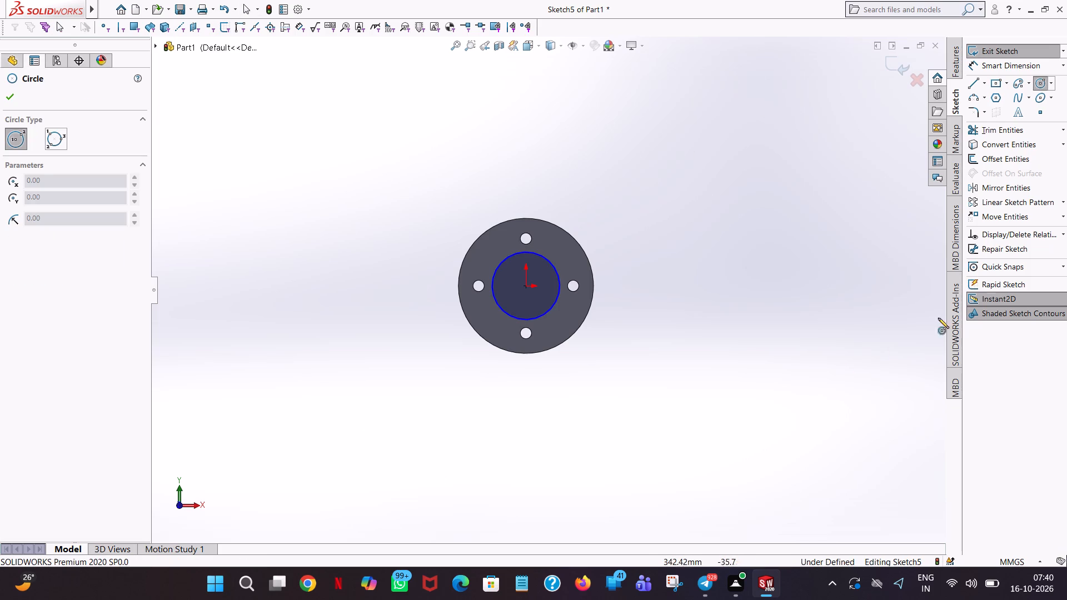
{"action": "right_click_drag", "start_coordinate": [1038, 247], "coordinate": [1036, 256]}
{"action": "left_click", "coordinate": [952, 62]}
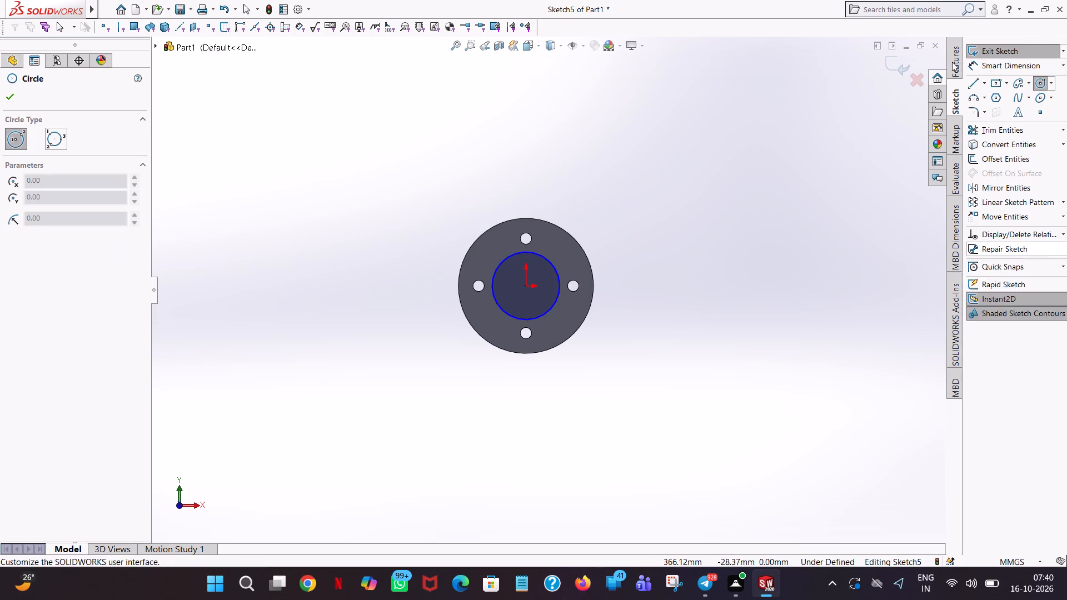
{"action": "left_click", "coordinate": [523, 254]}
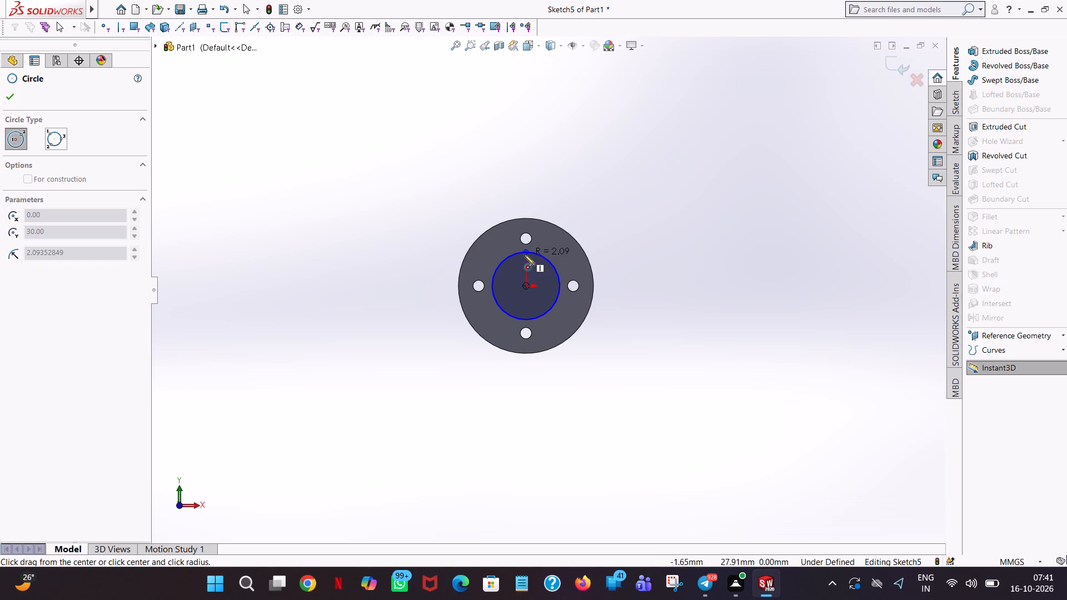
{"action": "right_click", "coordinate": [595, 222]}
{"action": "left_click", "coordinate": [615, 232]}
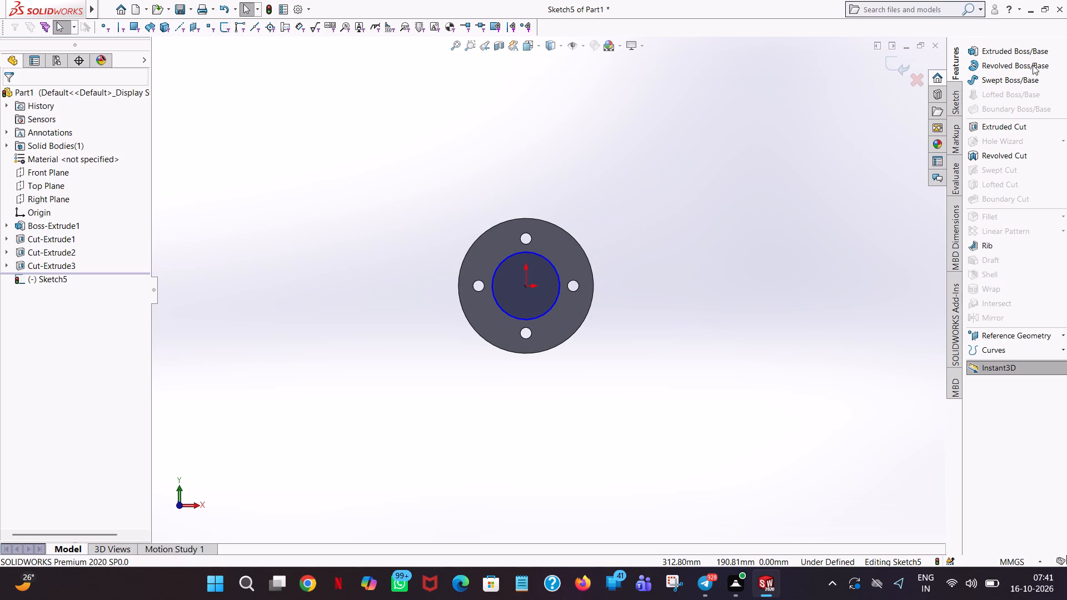
Dimension the diameter of the central circle.
{"action": "left_click", "coordinate": [955, 95]}
{"action": "left_click", "coordinate": [1005, 62]}
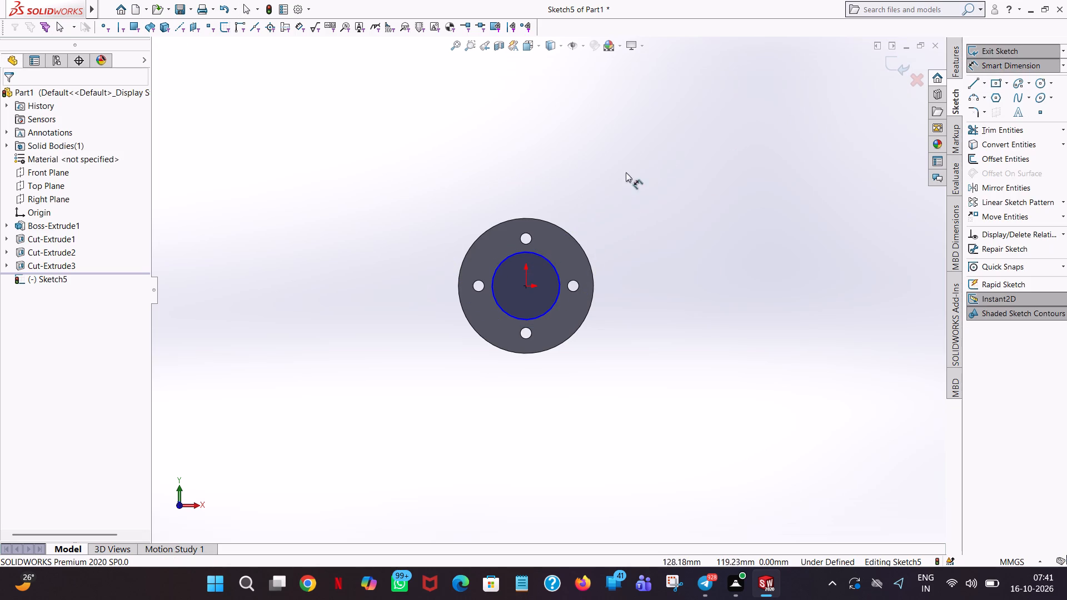
{"action": "left_click", "coordinate": [516, 257]}
{"action": "left_click", "coordinate": [515, 257]}
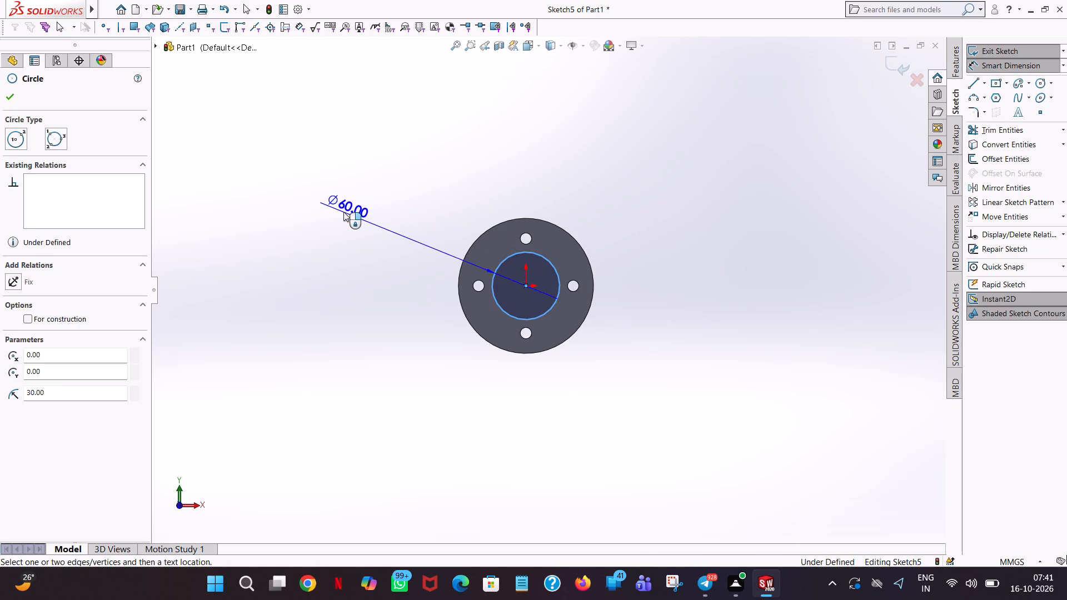
{"action": "left_click", "coordinate": [343, 212]}
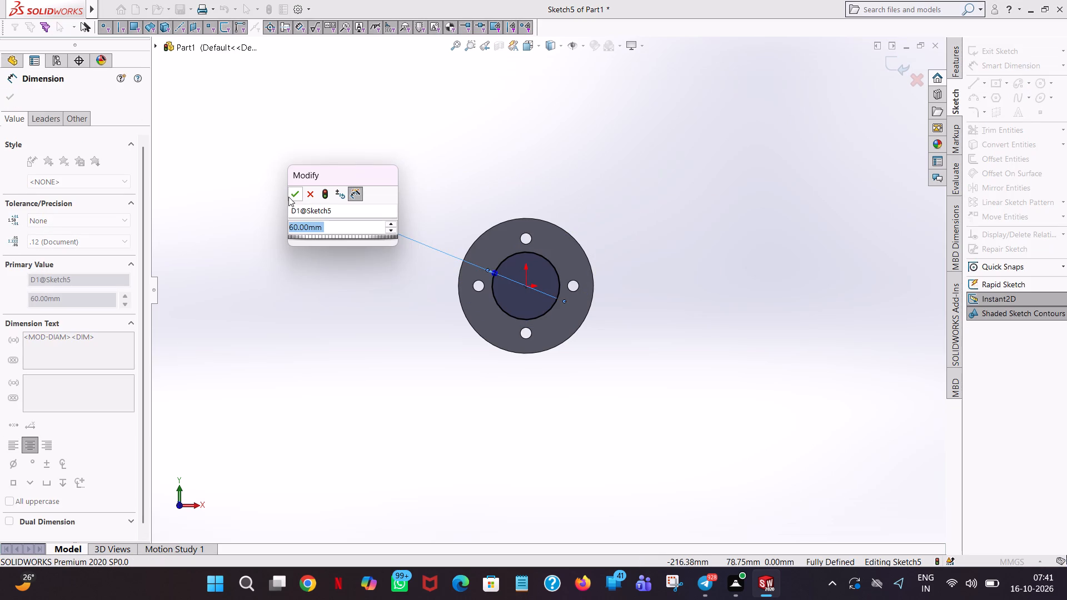
{"action": "left_click", "coordinate": [288, 196]}
{"action": "left_click", "coordinate": [459, 140]}
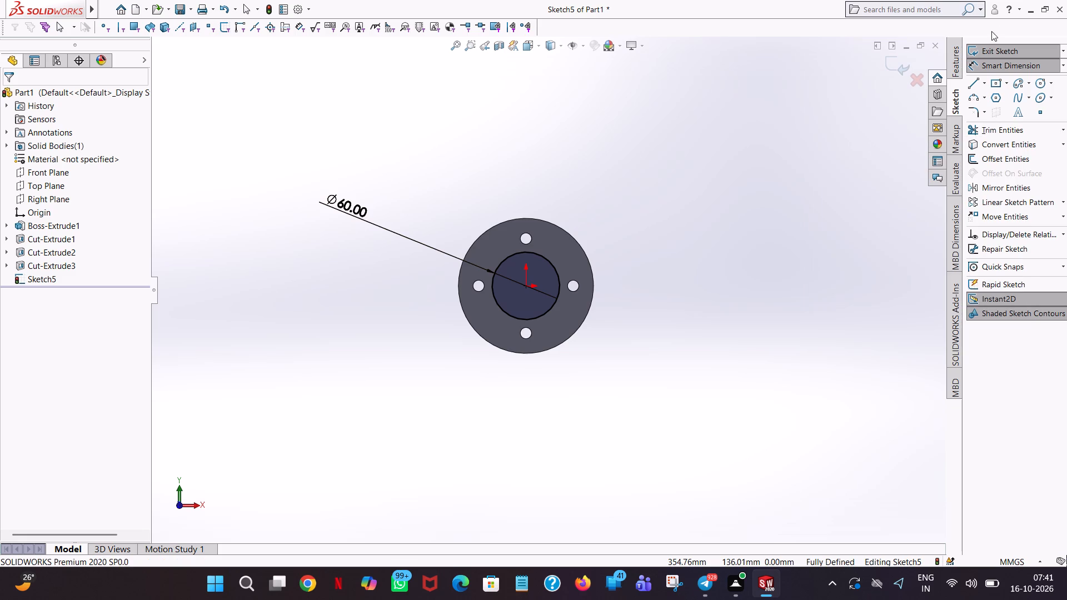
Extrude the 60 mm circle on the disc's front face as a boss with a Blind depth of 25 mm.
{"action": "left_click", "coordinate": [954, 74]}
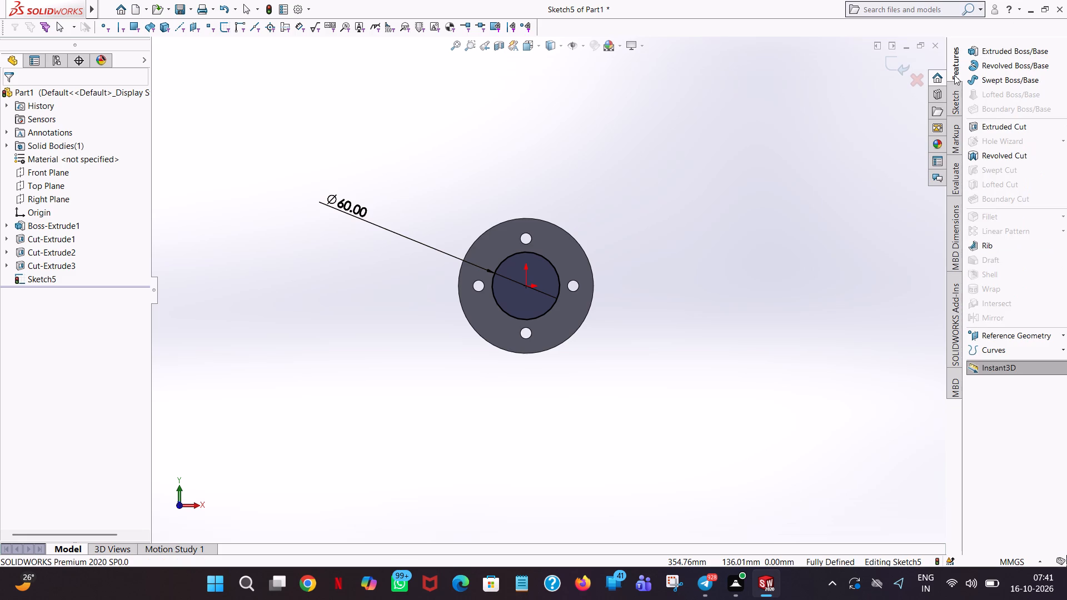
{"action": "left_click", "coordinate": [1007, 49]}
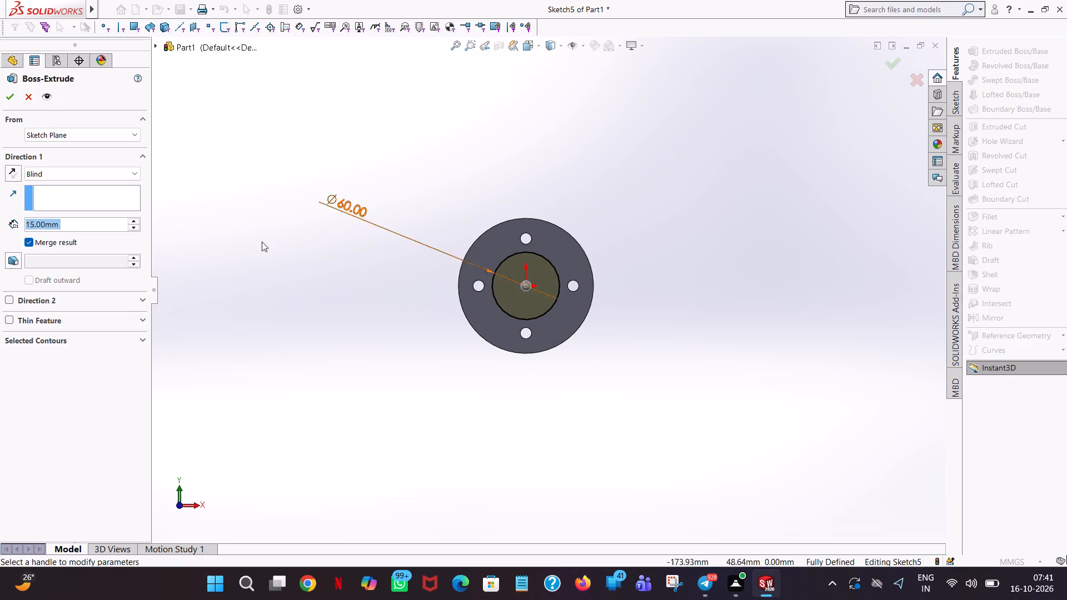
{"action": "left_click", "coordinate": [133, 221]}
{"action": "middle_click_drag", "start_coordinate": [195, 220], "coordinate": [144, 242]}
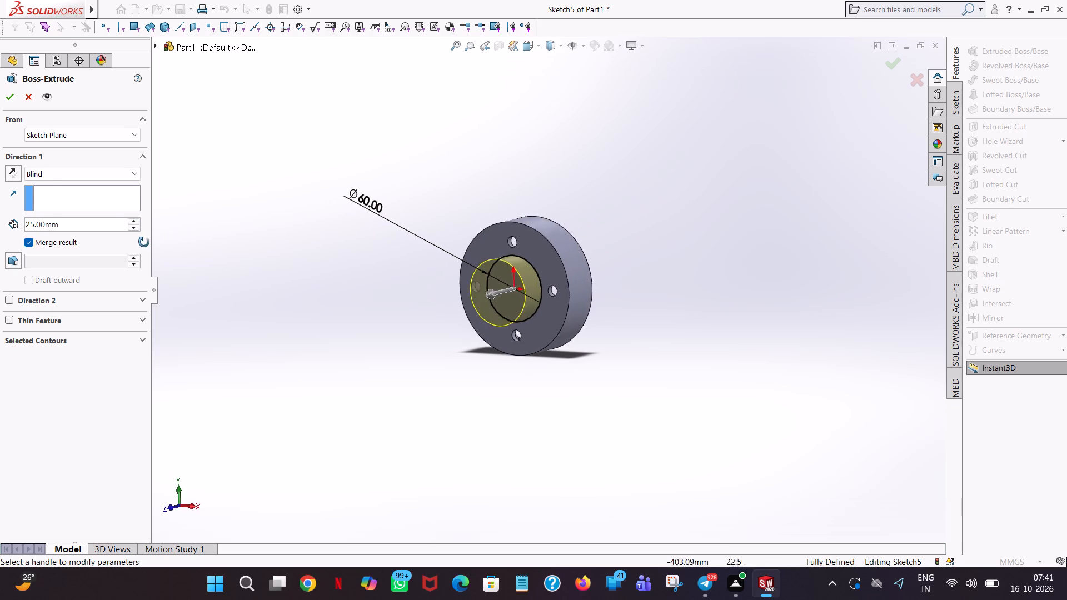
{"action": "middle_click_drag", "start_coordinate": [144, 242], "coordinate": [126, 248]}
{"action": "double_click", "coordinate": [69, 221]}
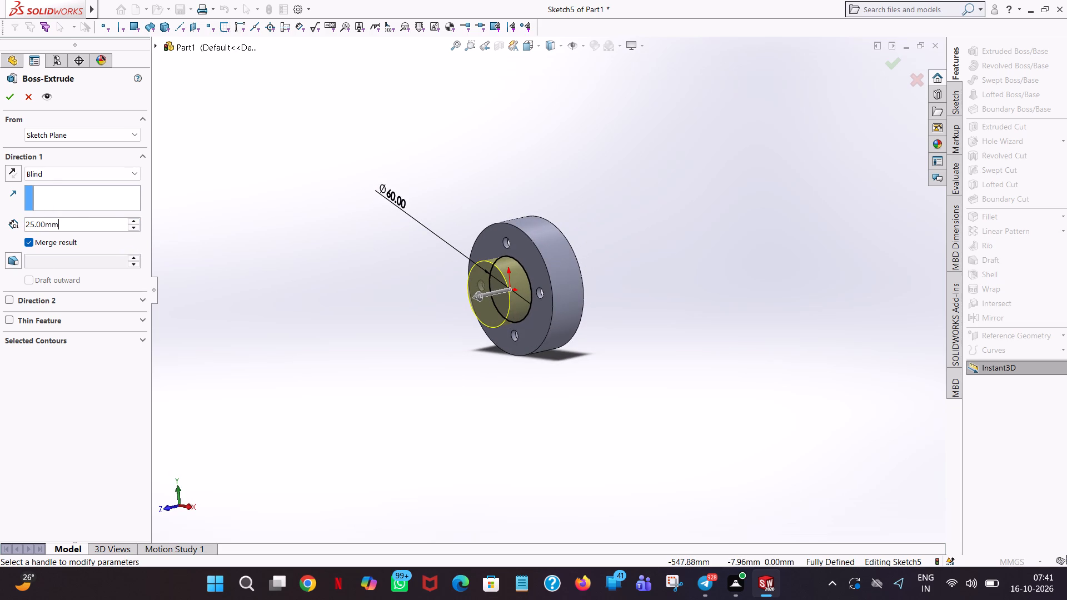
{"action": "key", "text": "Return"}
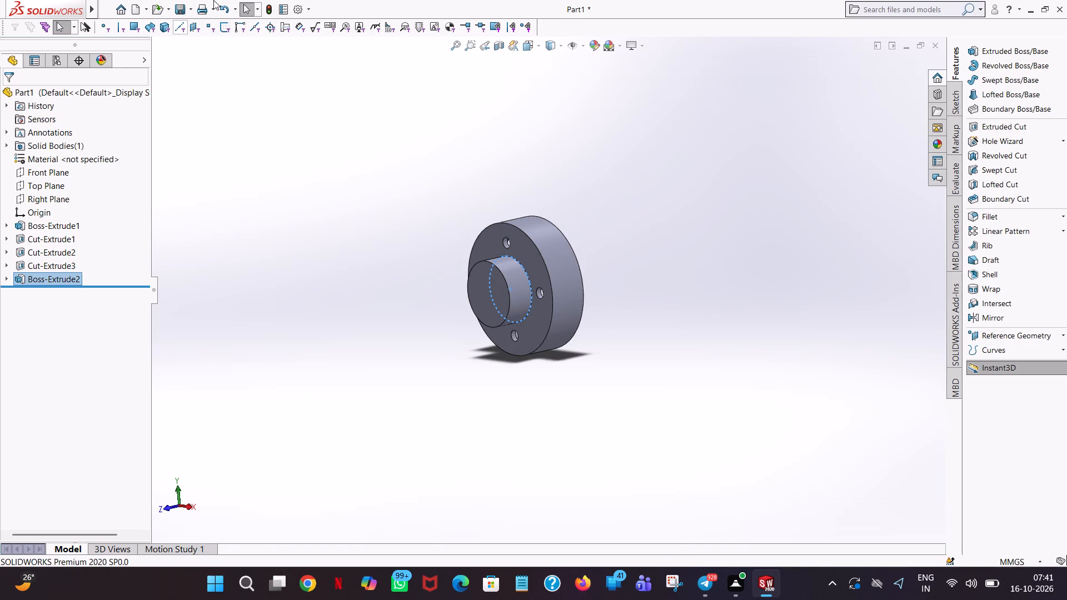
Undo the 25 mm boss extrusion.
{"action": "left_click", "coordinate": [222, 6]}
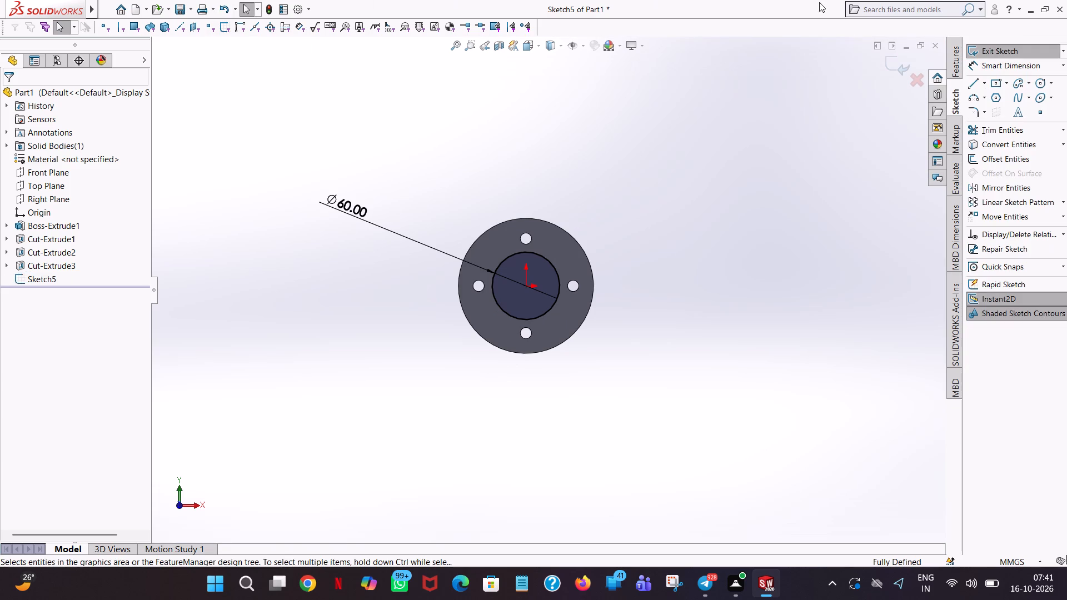
Extrude the 60 mm circle as a boss with a Blind depth of 30 mm, merged with the disc.
{"action": "left_click", "coordinate": [957, 58]}
{"action": "left_click", "coordinate": [980, 49]}
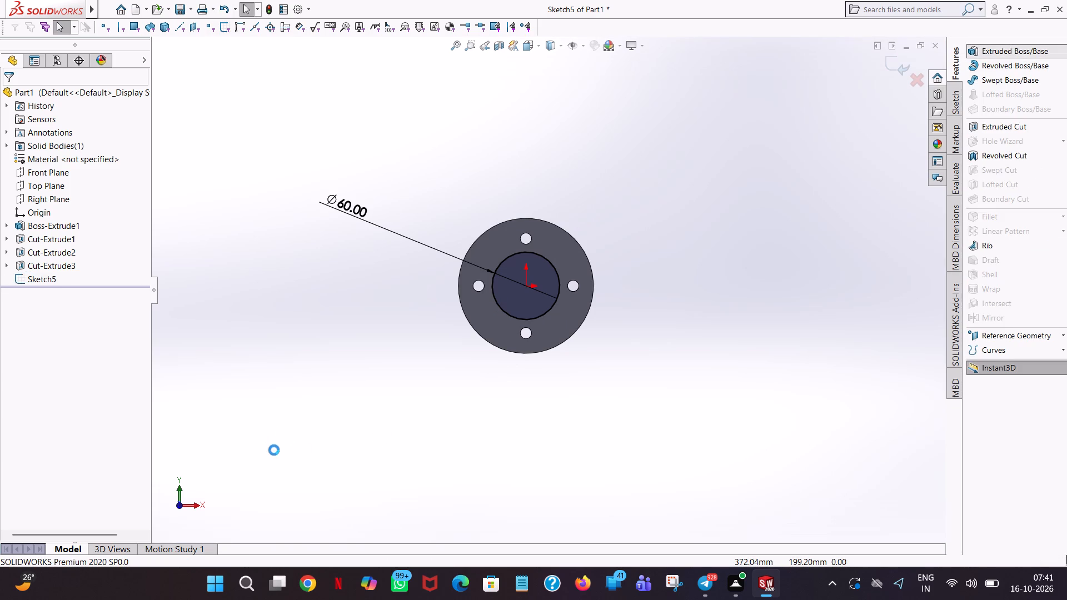
{"action": "type", "text": "30"}
{"action": "key", "text": "Return"}
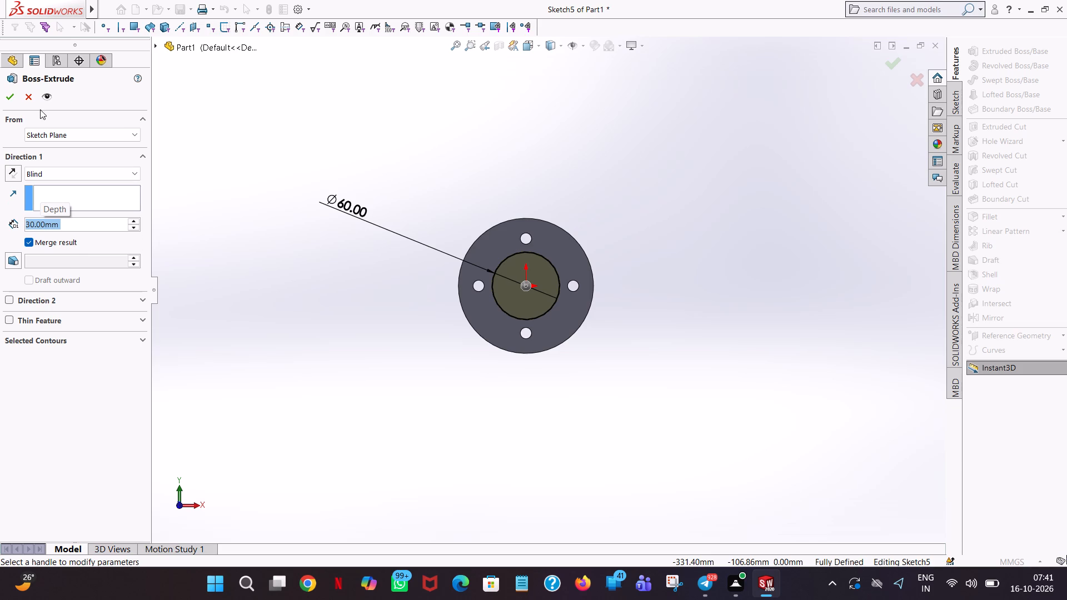
{"action": "left_click", "coordinate": [5, 101]}
{"action": "left_click", "coordinate": [559, 96]}
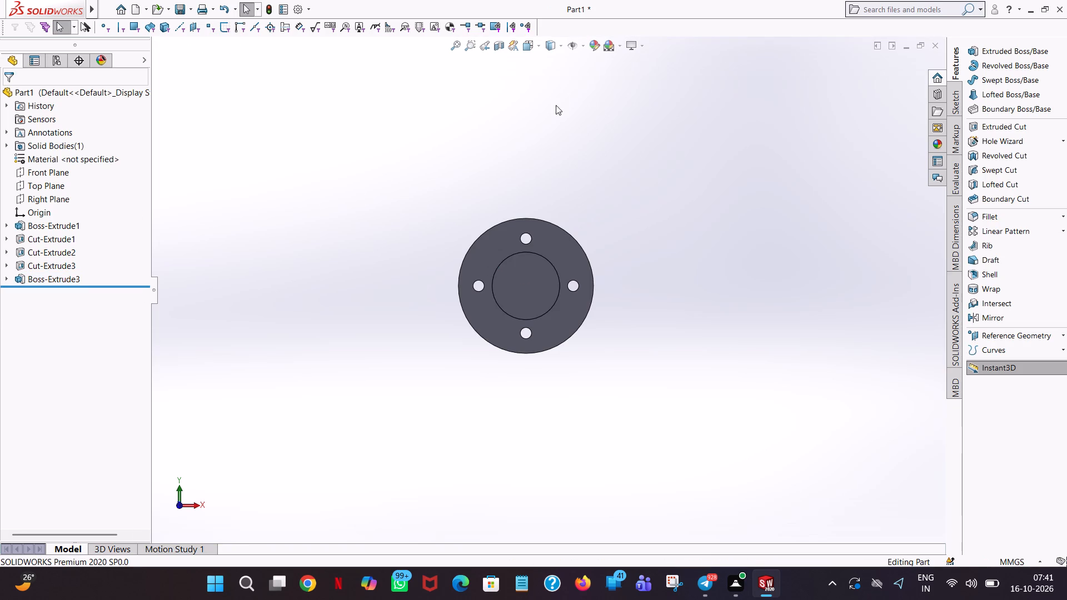
Inspect the central boss and the four-hole disc face from several angles.
{"action": "scroll", "coordinate": [556, 130], "scroll_direction": "up", "scroll_amount": 1}
{"action": "middle_click_drag", "start_coordinate": [556, 131], "coordinate": [467, 196]}
{"action": "scroll", "coordinate": [467, 196], "scroll_direction": "up", "scroll_amount": 1}
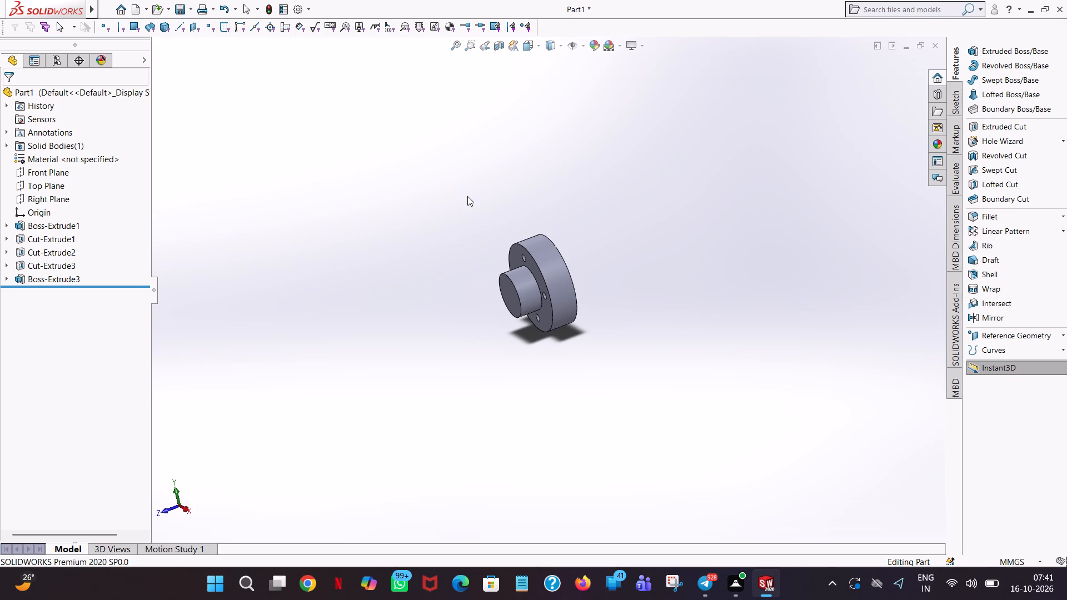
{"action": "right_click", "coordinate": [467, 196]}
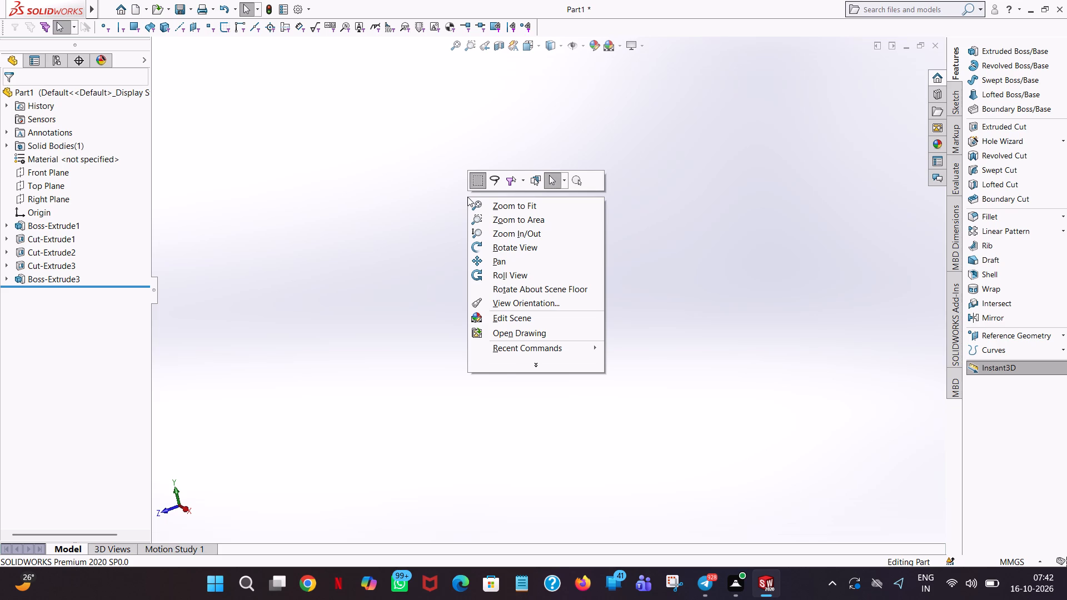
{"action": "left_click", "coordinate": [1029, 1]}
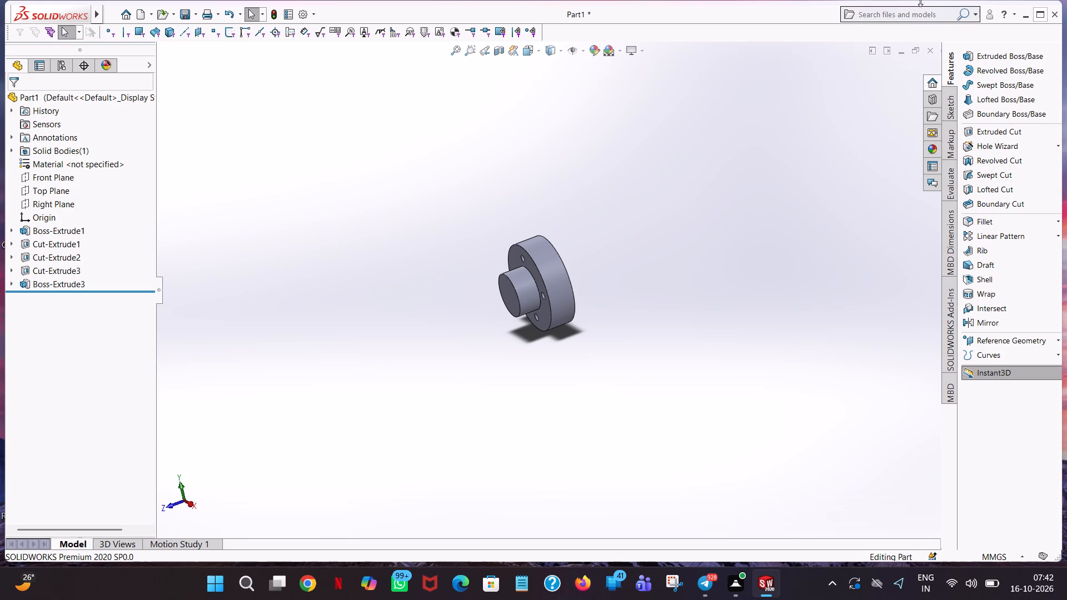
{"action": "scroll", "coordinate": [877, 89], "scroll_direction": "up", "scroll_amount": 1}
{"action": "scroll", "coordinate": [546, 321], "scroll_direction": "down", "scroll_amount": 4}
{"action": "middle_click_drag", "start_coordinate": [633, 209], "coordinate": [703, 163]}
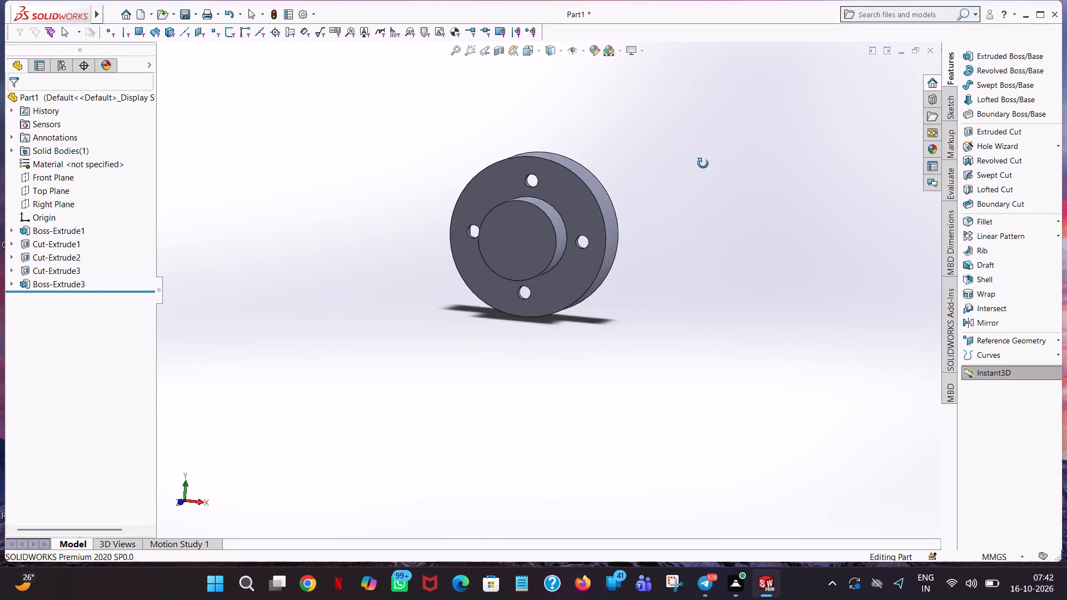
{"action": "middle_click_drag", "start_coordinate": [703, 163], "coordinate": [716, 172]}
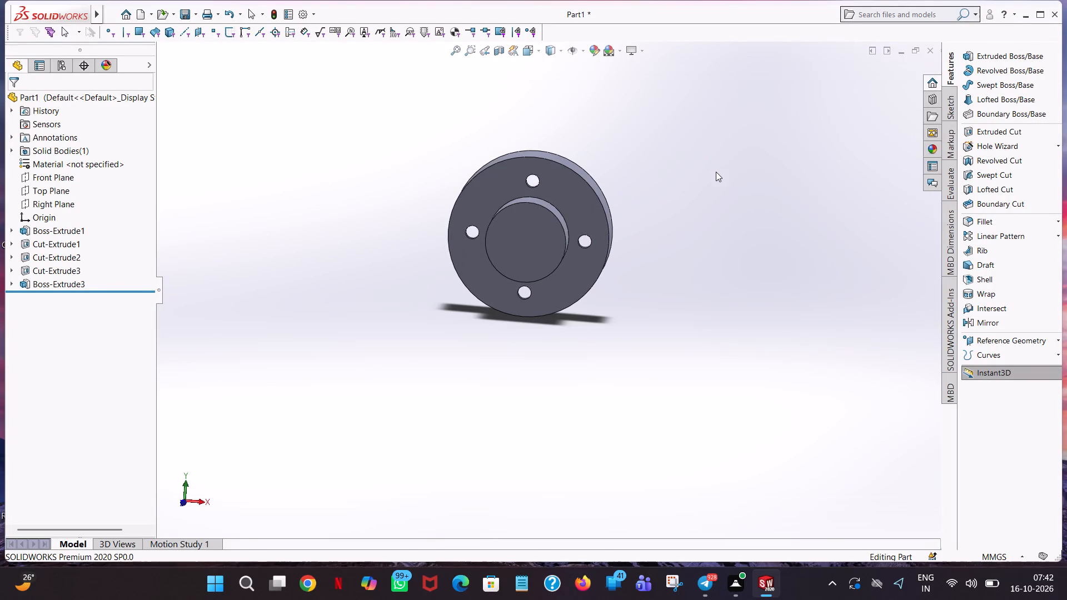
{"action": "scroll", "coordinate": [716, 172], "scroll_direction": "up", "scroll_amount": 2}
{"action": "scroll", "coordinate": [716, 172], "scroll_direction": "down", "scroll_amount": 1}
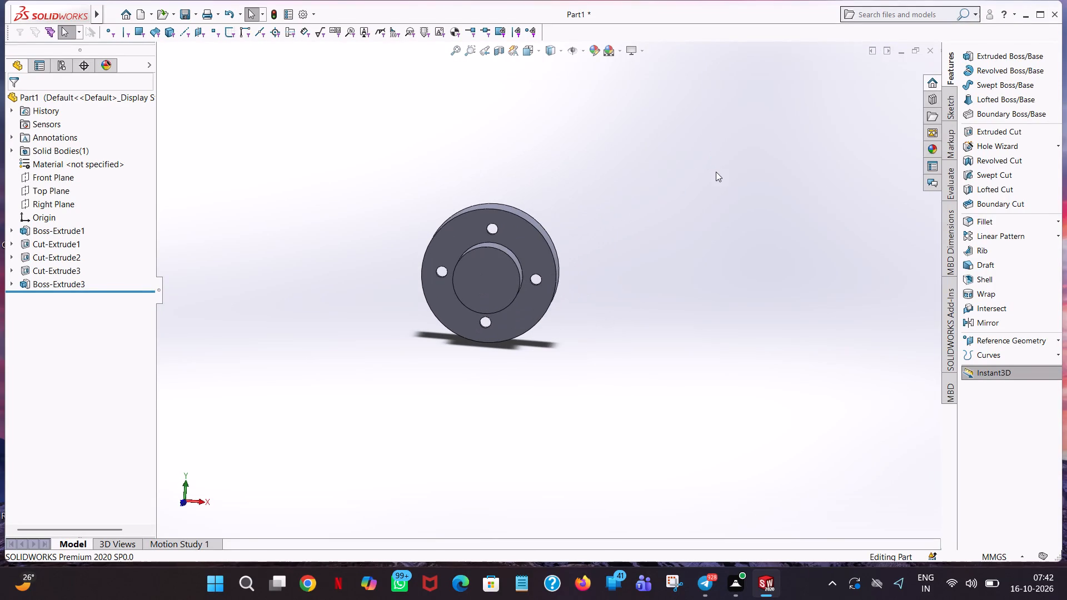
Start an Extruded Boss/Base sketch on the flat end face of the central boss.
{"action": "left_click", "coordinate": [990, 61]}
{"action": "left_click", "coordinate": [494, 288]}
{"action": "right_click", "coordinate": [591, 207]}
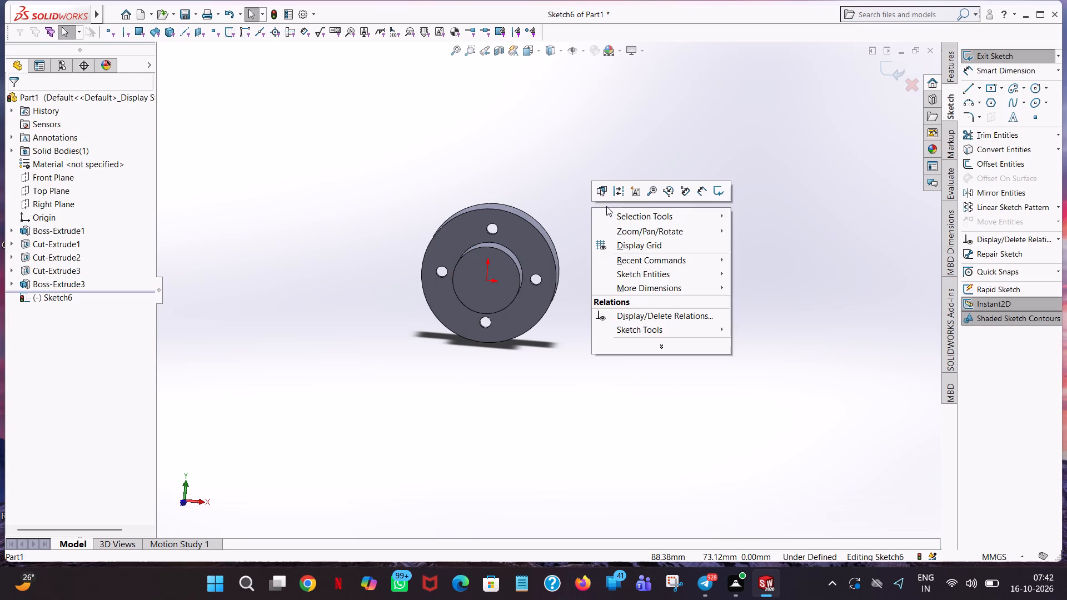
{"action": "left_click", "coordinate": [498, 161]}
{"action": "left_click", "coordinate": [537, 52]}
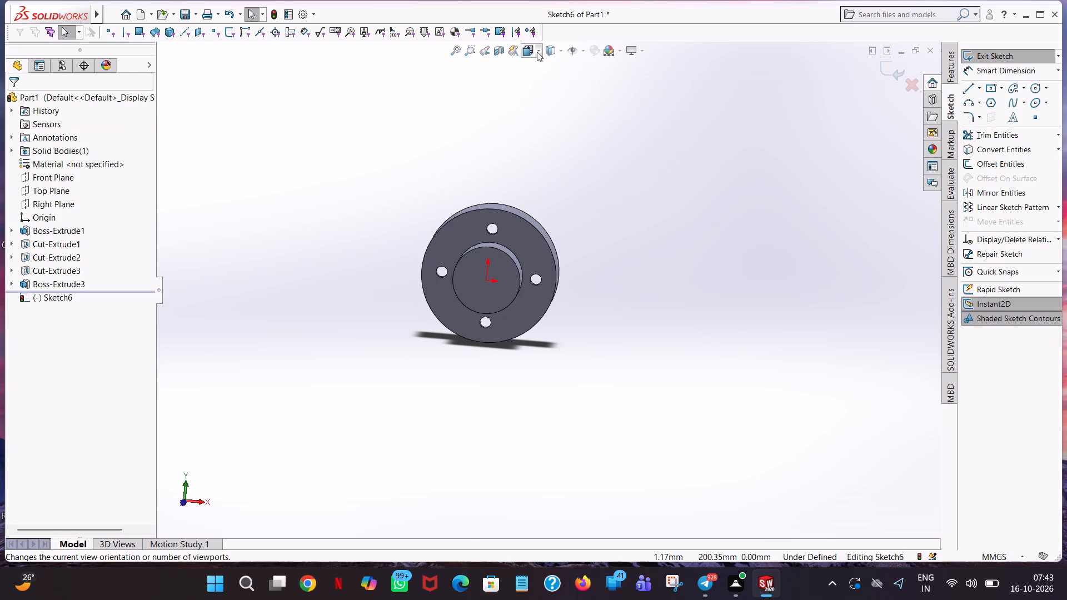
{"action": "left_click", "coordinate": [594, 112]}
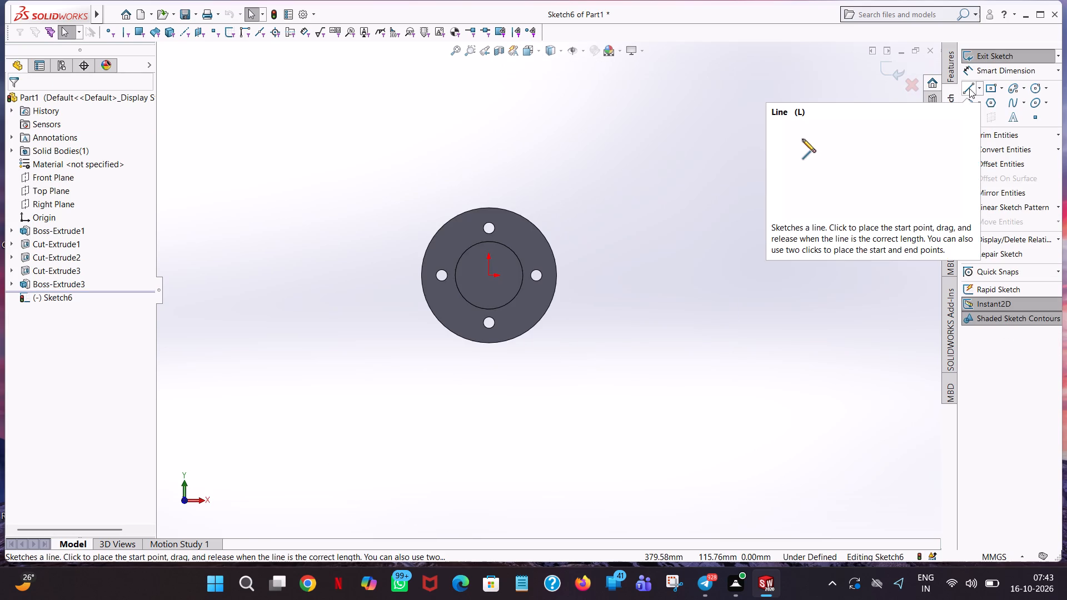
Sketch a circle of 30 mm radius centred on the origin, matching the boss's outer edge.
{"action": "left_click", "coordinate": [1037, 88]}
{"action": "scroll", "coordinate": [517, 280], "scroll_direction": "down", "scroll_amount": 3}
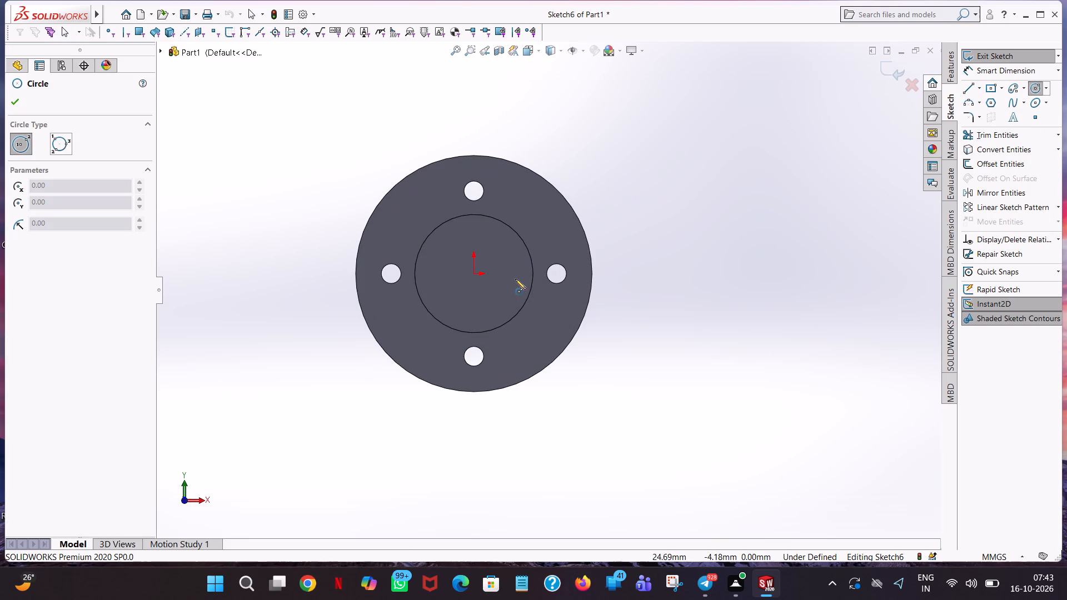
{"action": "left_click", "coordinate": [476, 275]}
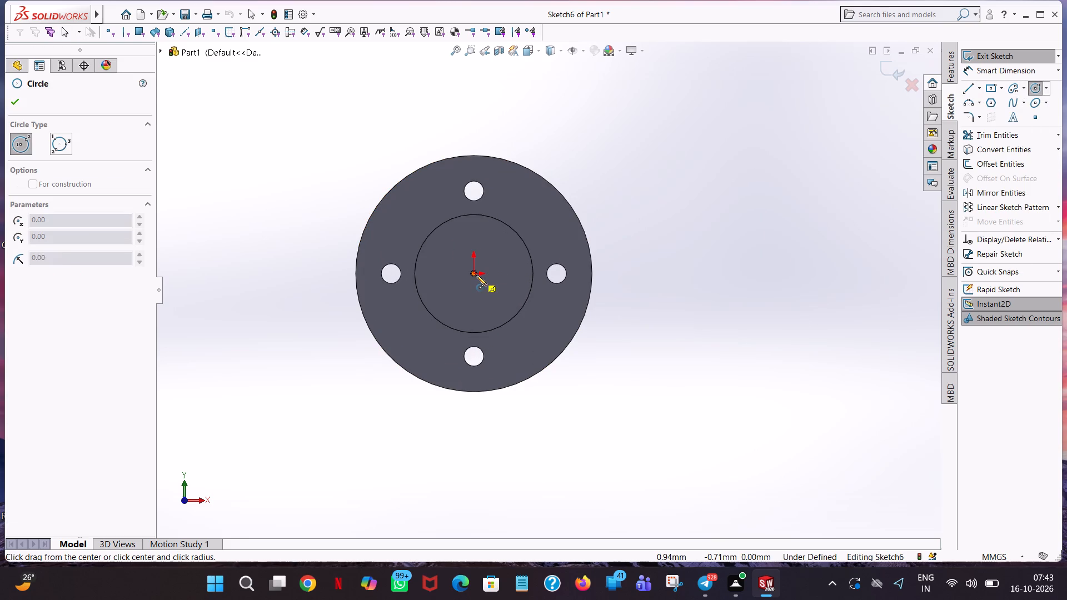
{"action": "left_click", "coordinate": [515, 319]}
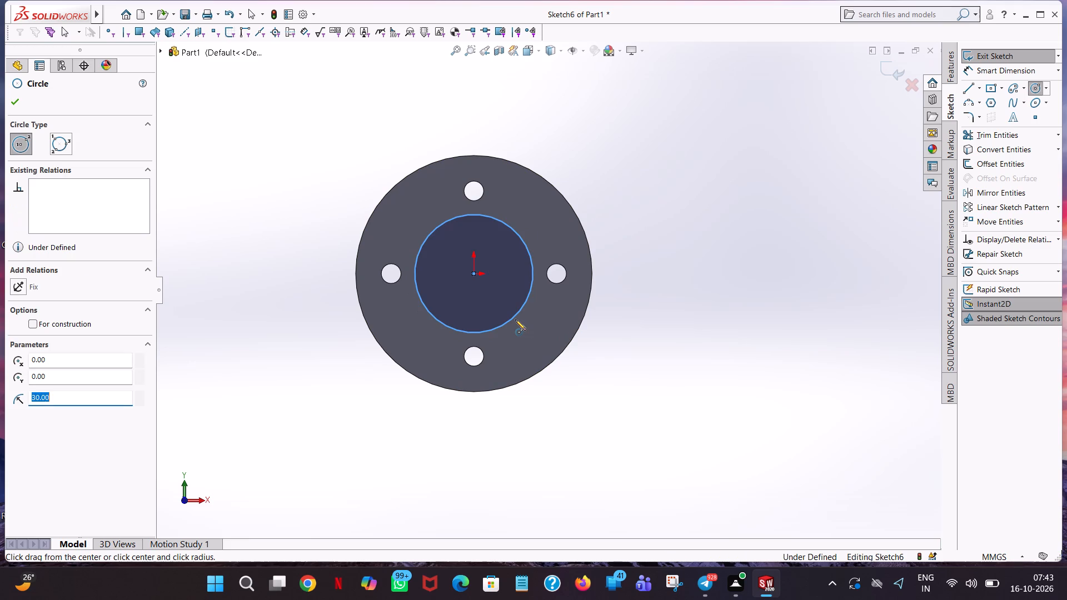
{"action": "right_click", "coordinate": [515, 319]}
{"action": "left_click", "coordinate": [576, 332]}
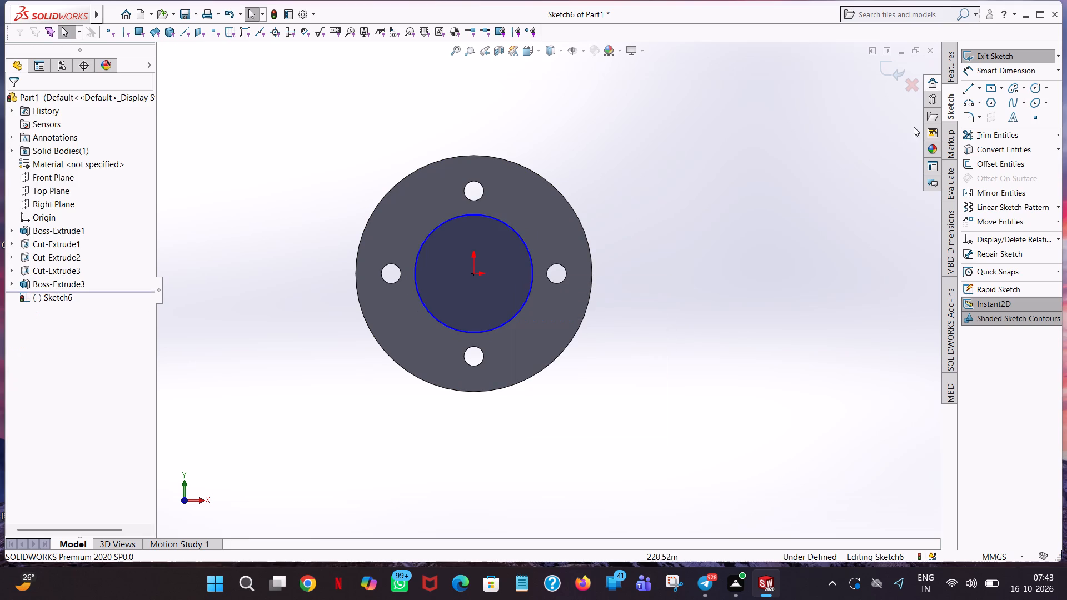
Sketch a concentric inner circle centred on the origin and set its radius to 20 mm.
{"action": "left_click", "coordinate": [1037, 82]}
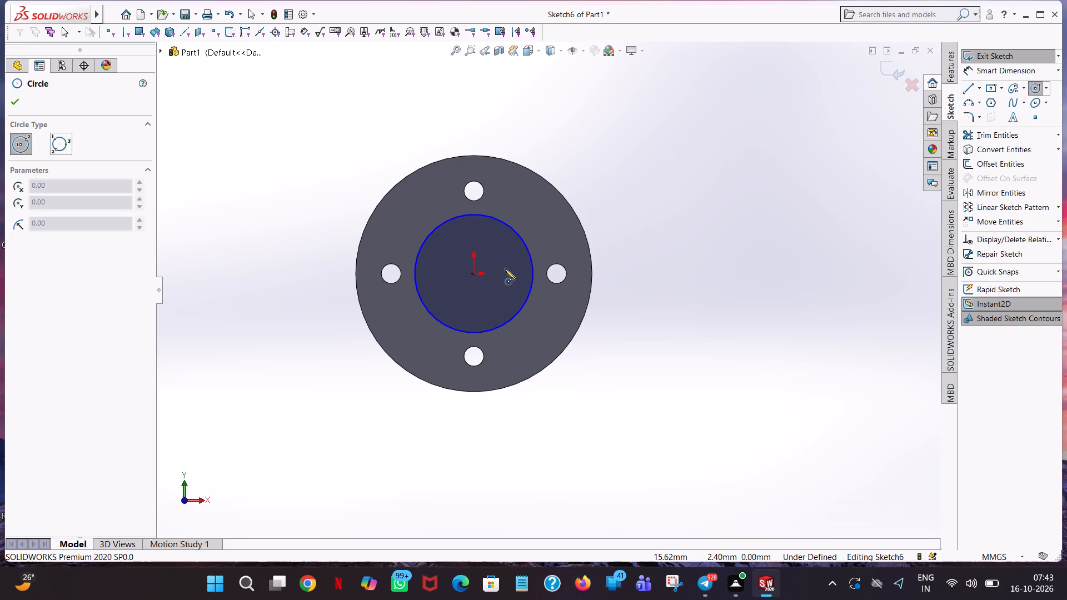
{"action": "left_click", "coordinate": [474, 274]}
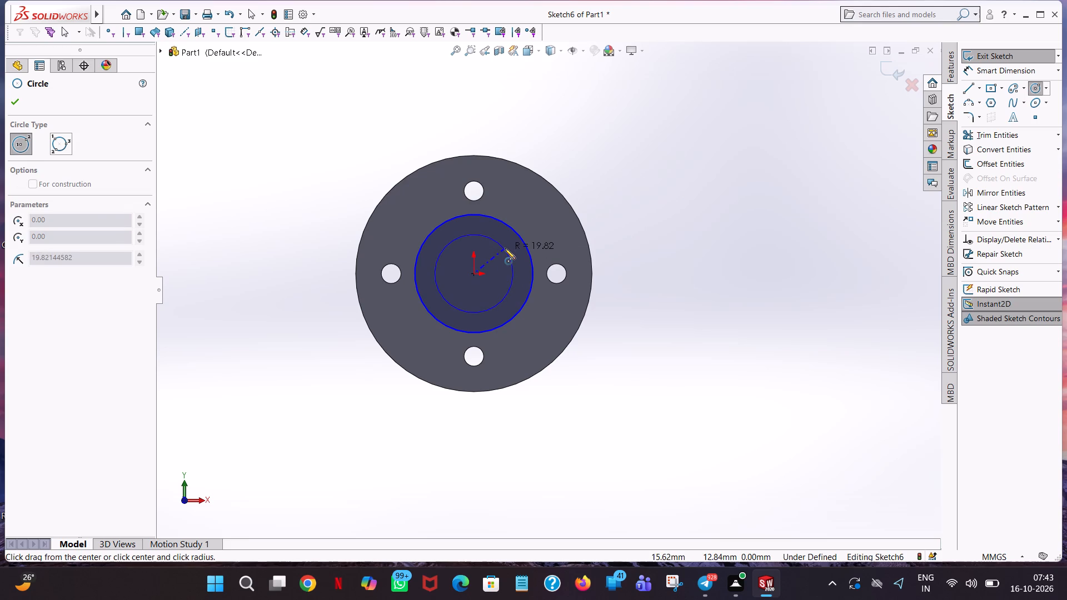
{"action": "left_click", "coordinate": [505, 248]}
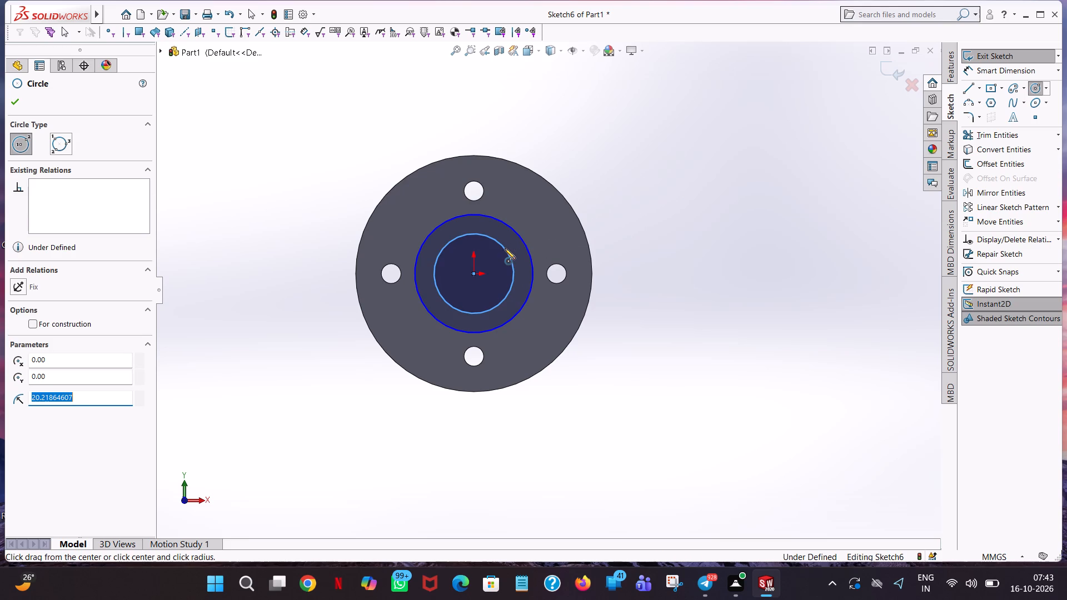
{"action": "type", "text": "20"}
{"action": "key", "text": "Return"}
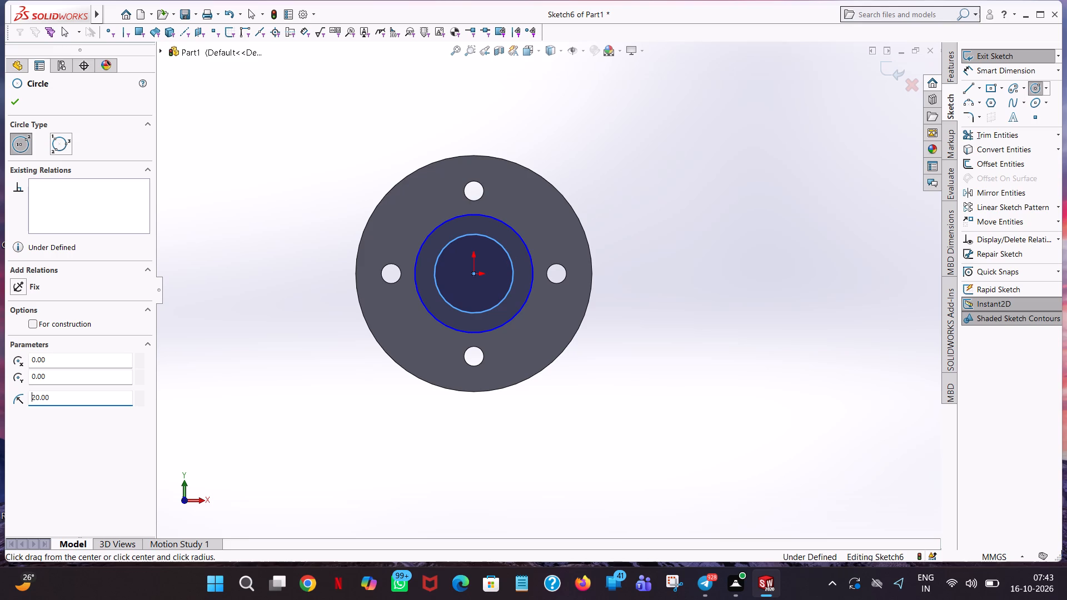
{"action": "right_click", "coordinate": [505, 248]}
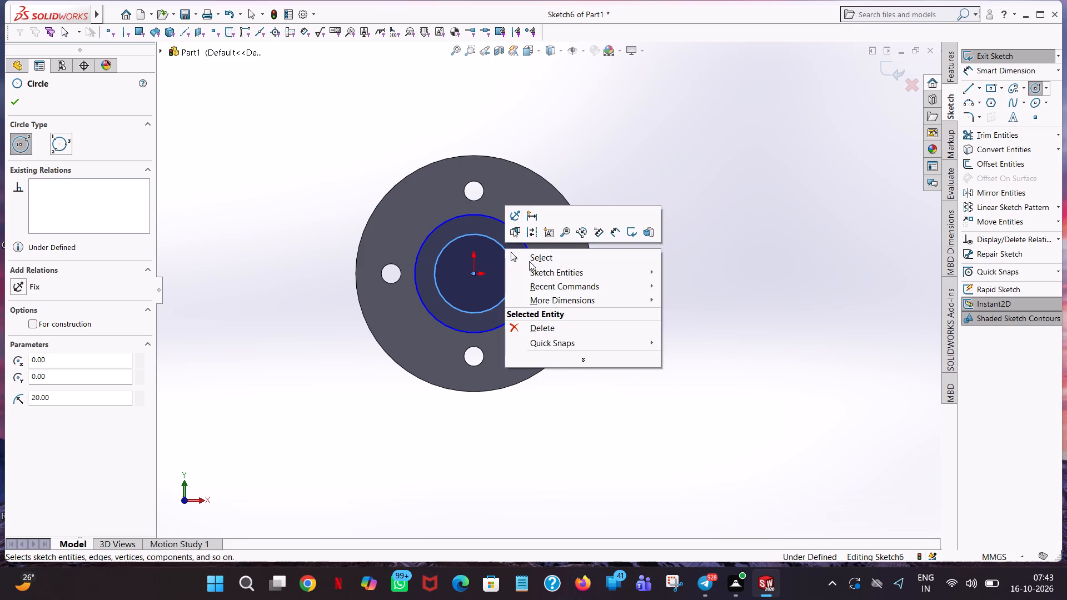
{"action": "left_click", "coordinate": [530, 261]}
{"action": "left_click", "coordinate": [614, 331]}
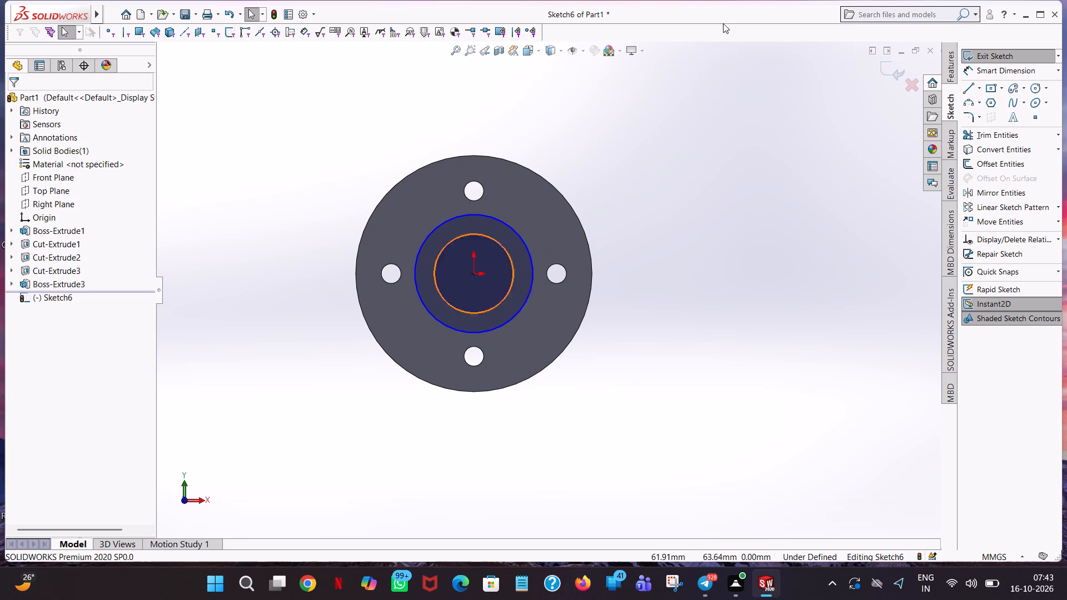
Dimension the diameters of the outer and inner concentric circles on the boss's end face.
{"action": "left_click", "coordinate": [978, 64]}
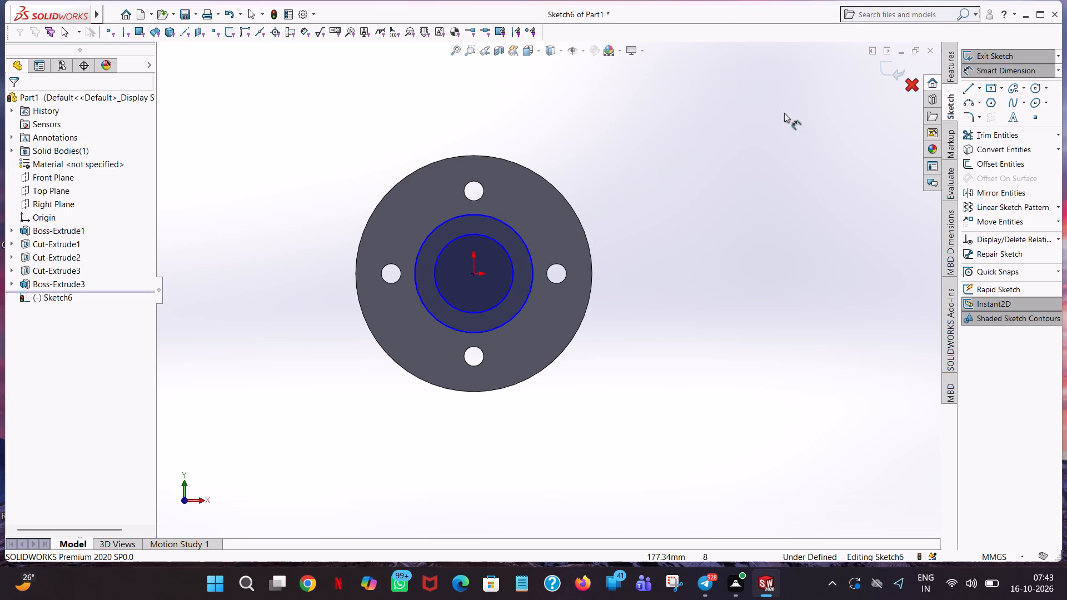
{"action": "left_click", "coordinate": [492, 216]}
{"action": "left_click", "coordinate": [784, 207]}
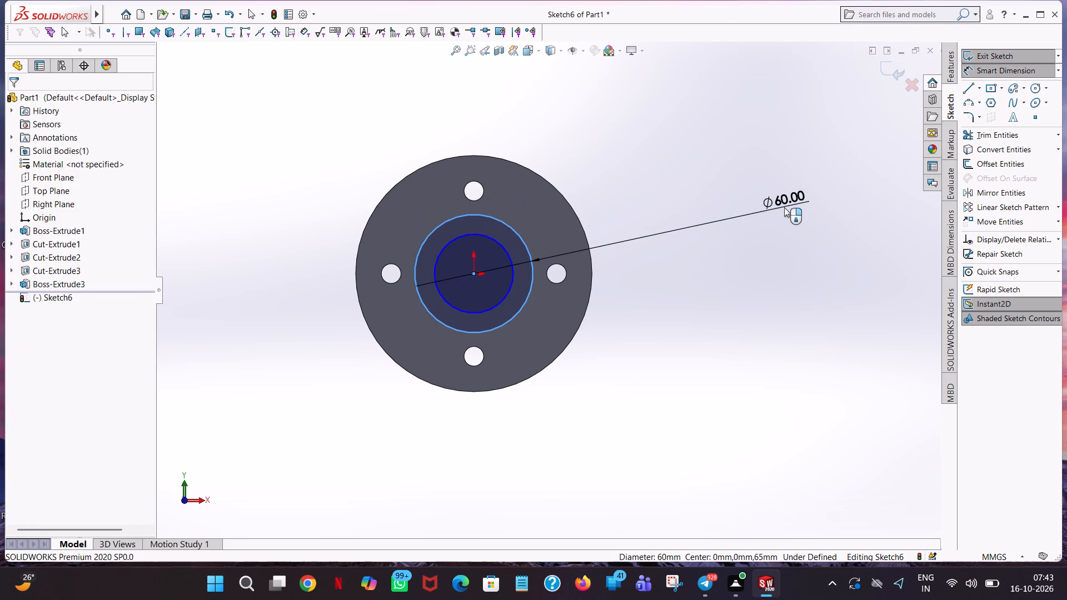
{"action": "left_click", "coordinate": [735, 185]}
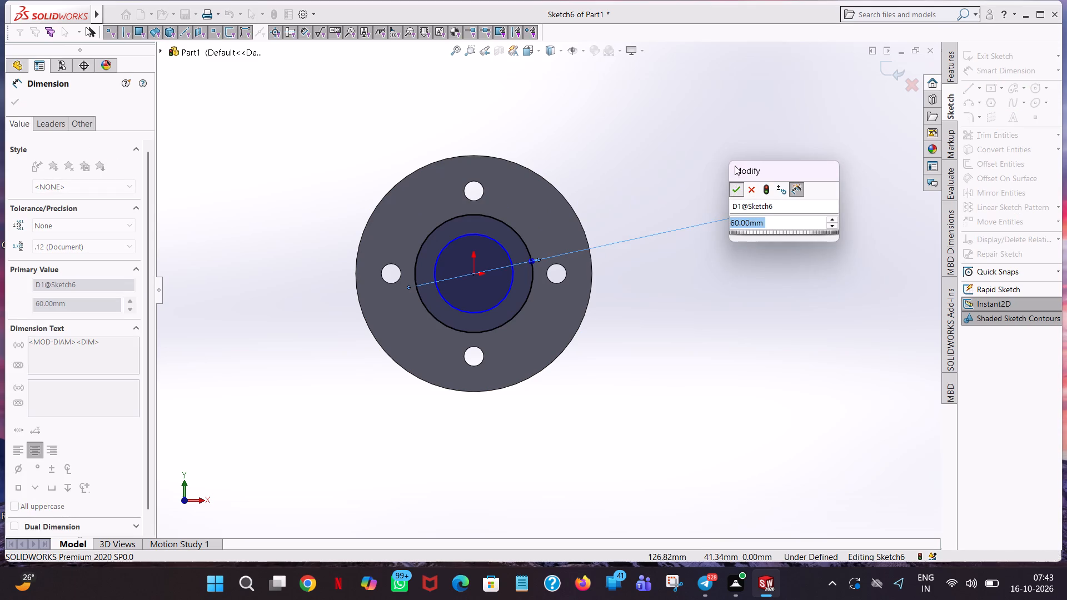
{"action": "left_click", "coordinate": [735, 129]}
{"action": "left_click", "coordinate": [498, 247]}
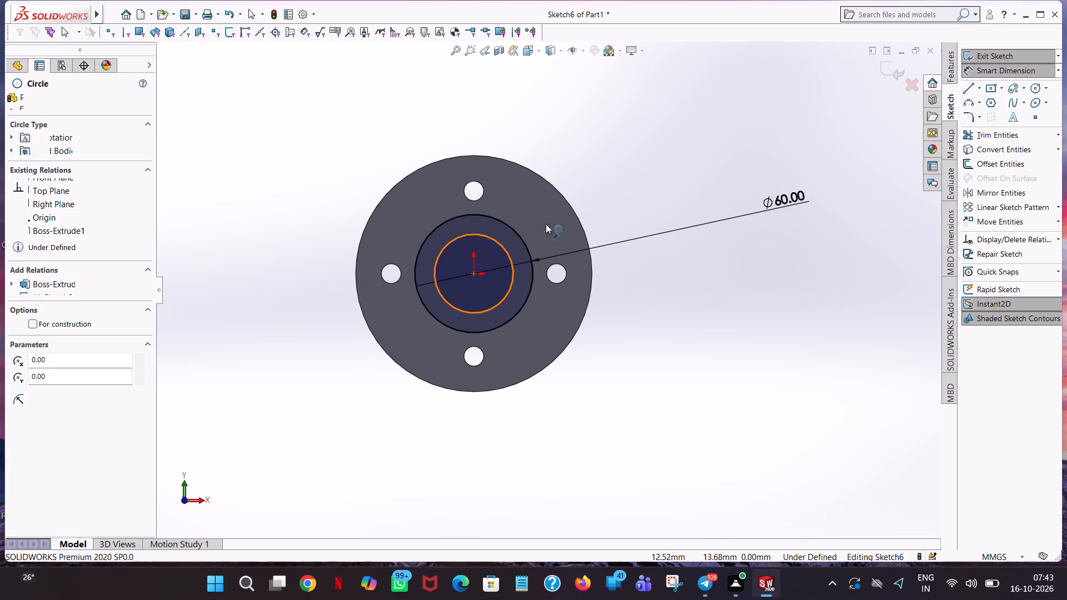
{"action": "left_click", "coordinate": [699, 174]}
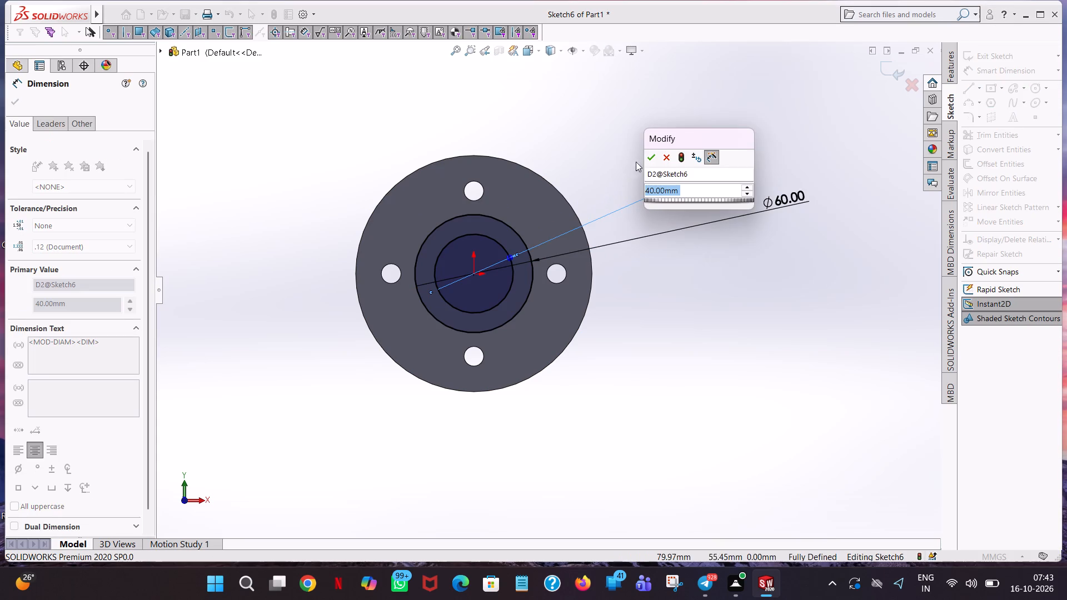
{"action": "left_click", "coordinate": [654, 151]}
{"action": "left_click", "coordinate": [616, 119]}
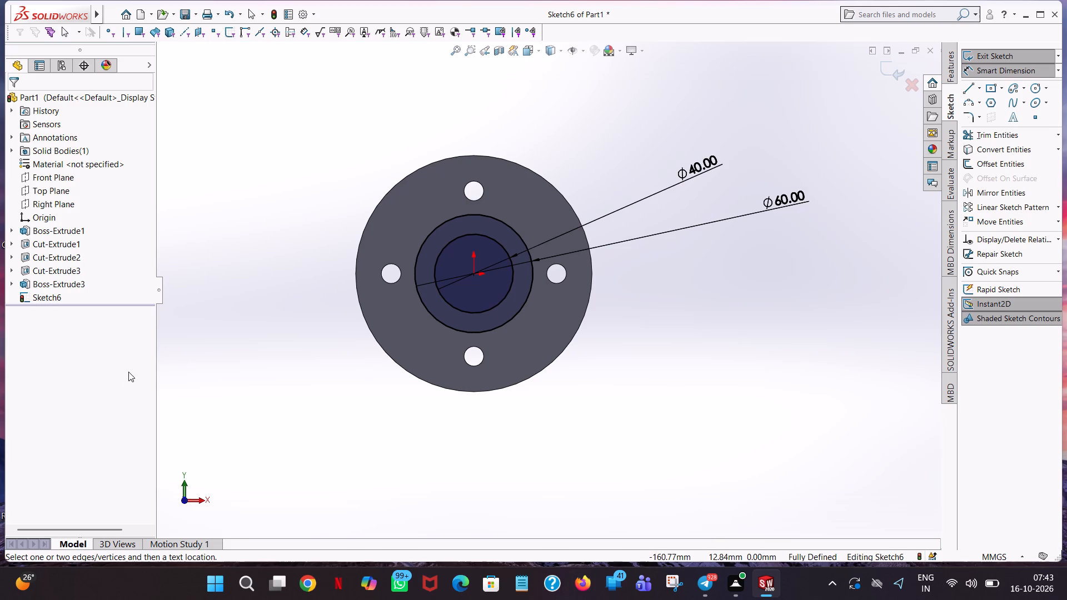
{"action": "left_click", "coordinate": [776, 88]}
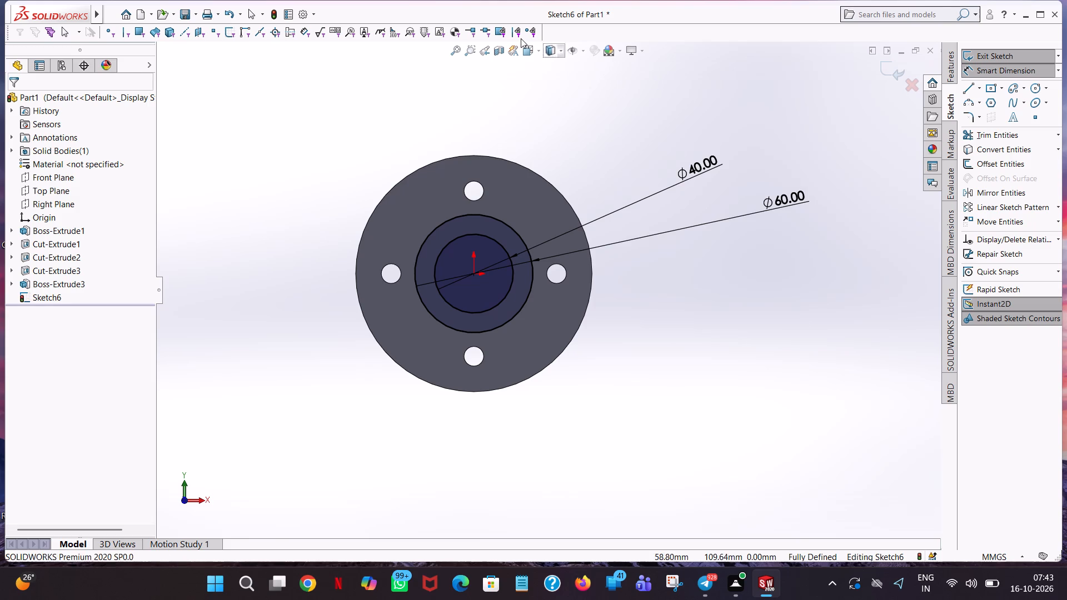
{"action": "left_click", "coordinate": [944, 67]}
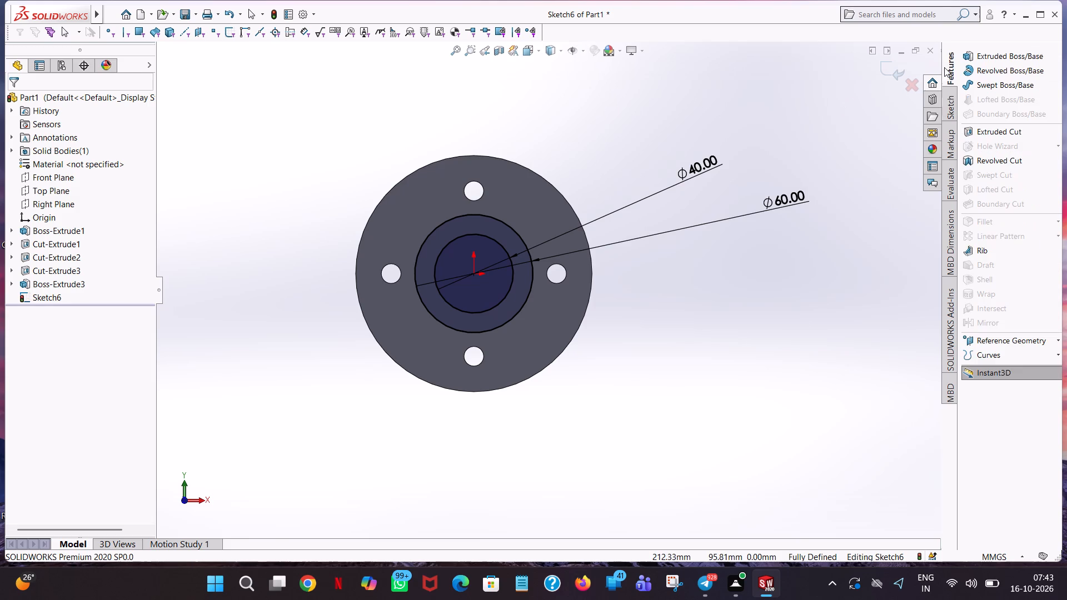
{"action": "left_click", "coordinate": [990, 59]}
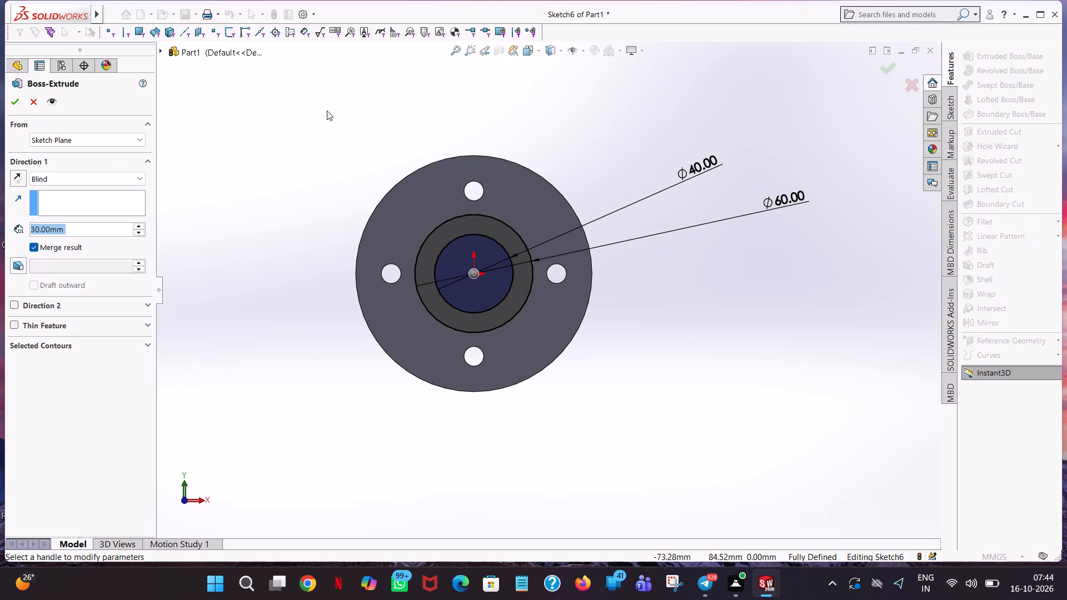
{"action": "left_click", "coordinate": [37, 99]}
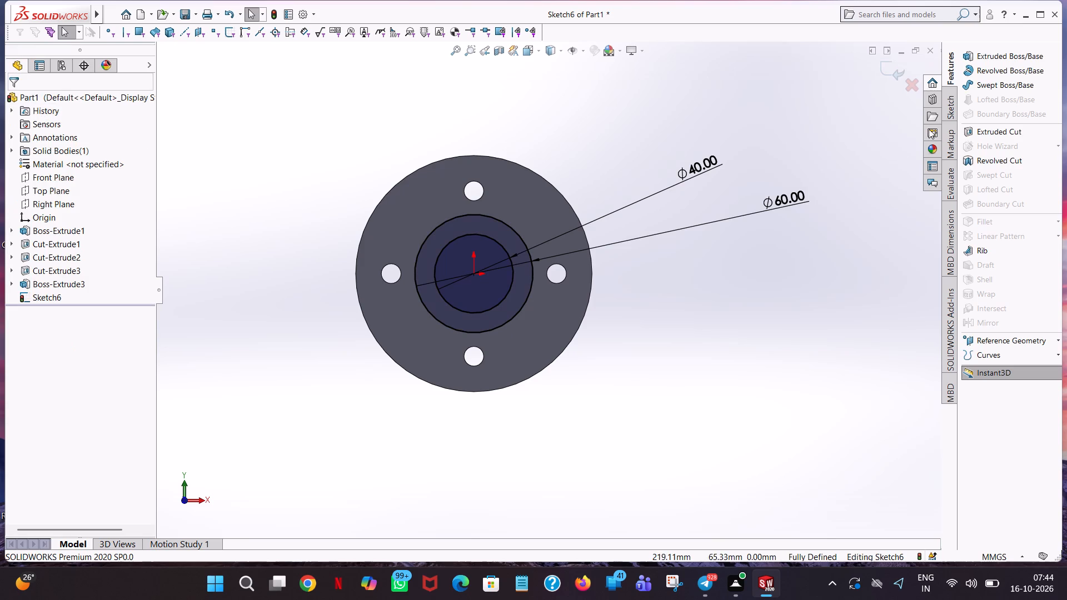
Sketch a 60 mm horizontal line across the outer circle's diameter, passing through the origin.
{"action": "left_click", "coordinate": [951, 99]}
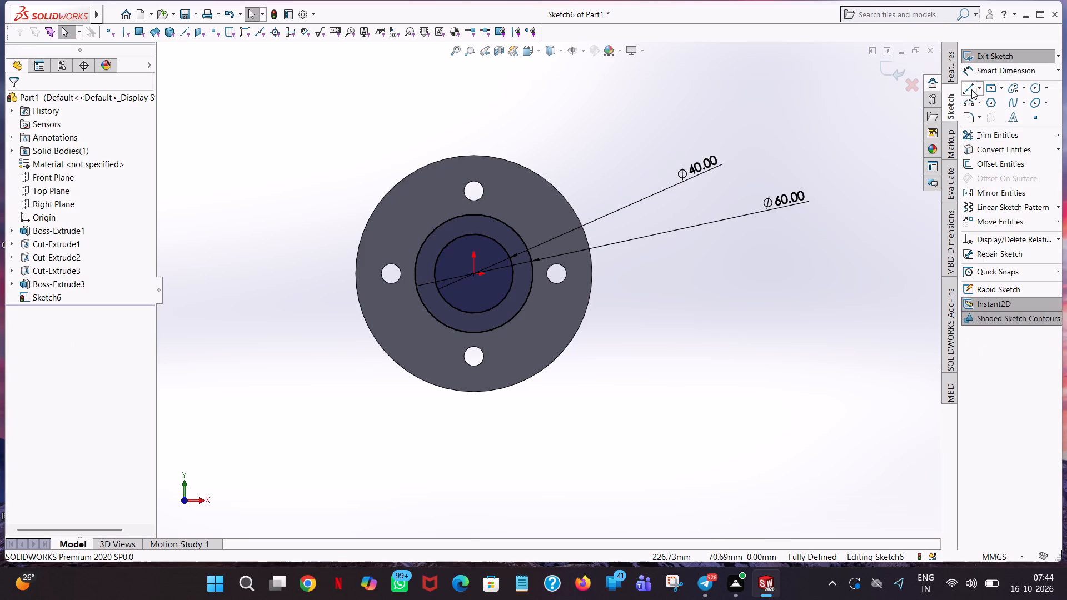
{"action": "left_click", "coordinate": [975, 86]}
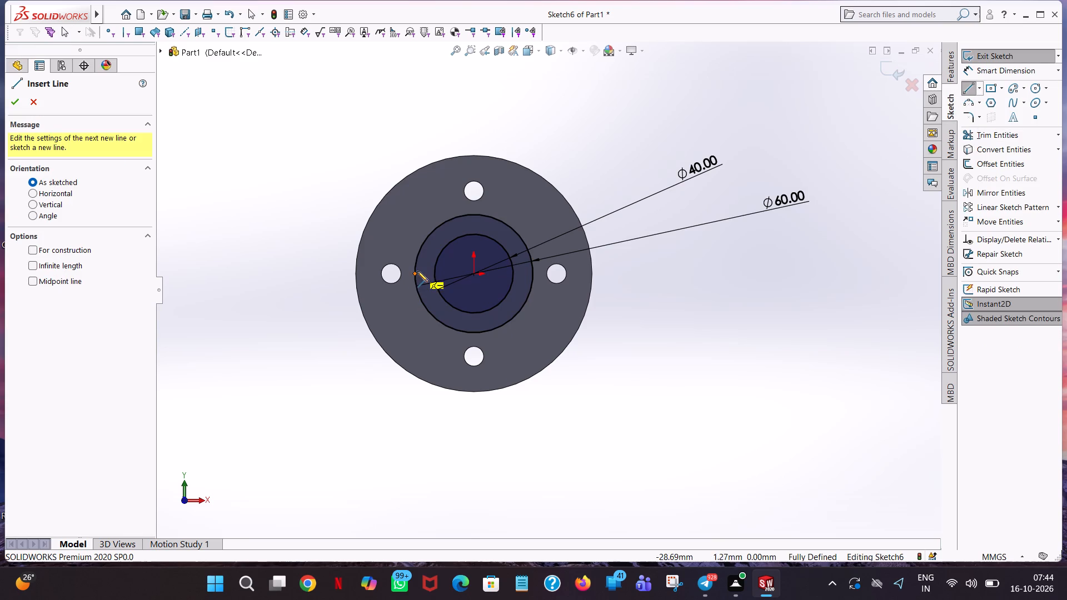
{"action": "left_click", "coordinate": [416, 273]}
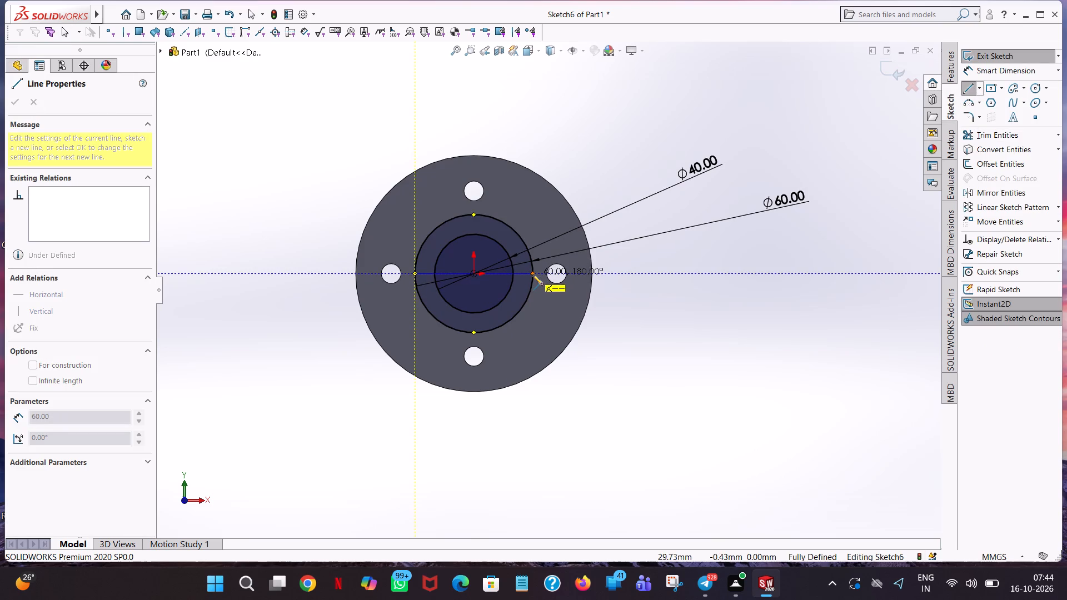
{"action": "left_click", "coordinate": [532, 274]}
{"action": "right_click", "coordinate": [532, 274]}
{"action": "left_click", "coordinate": [557, 281]}
{"action": "left_click", "coordinate": [610, 173]}
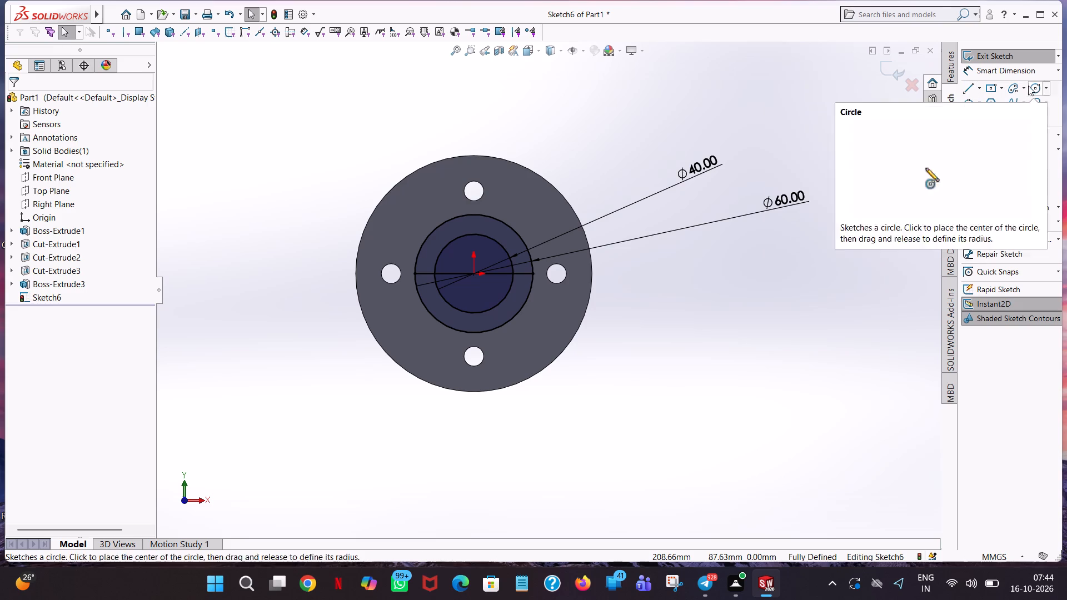
Trim the upper halves of both circles and the line segment inside the inner circle, leaving a lower half-ring profile.
{"action": "left_click", "coordinate": [989, 138]}
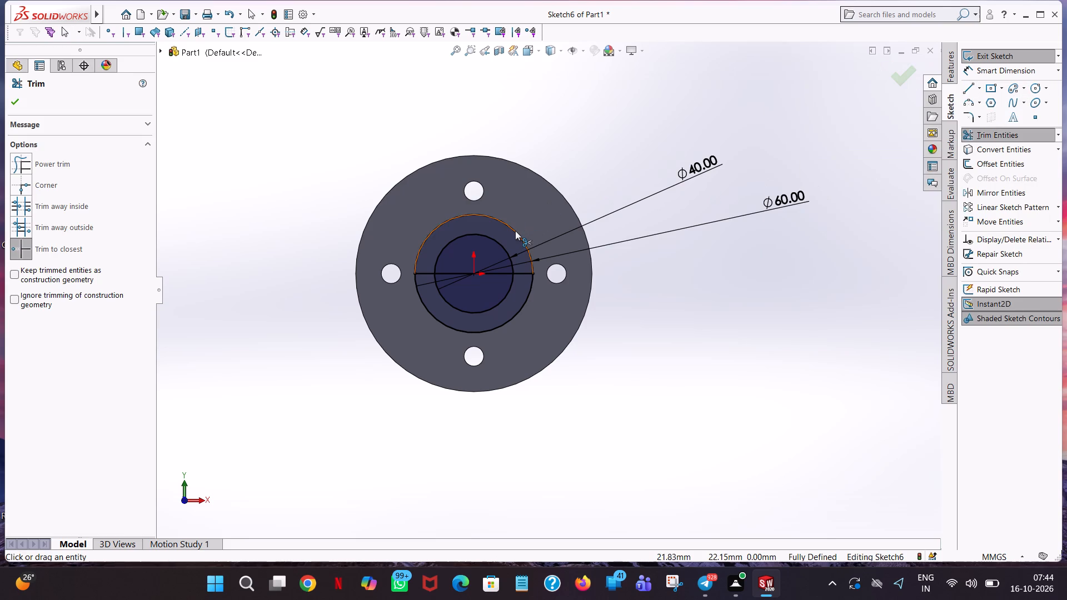
{"action": "left_click", "coordinate": [515, 231]}
{"action": "left_click", "coordinate": [496, 239]}
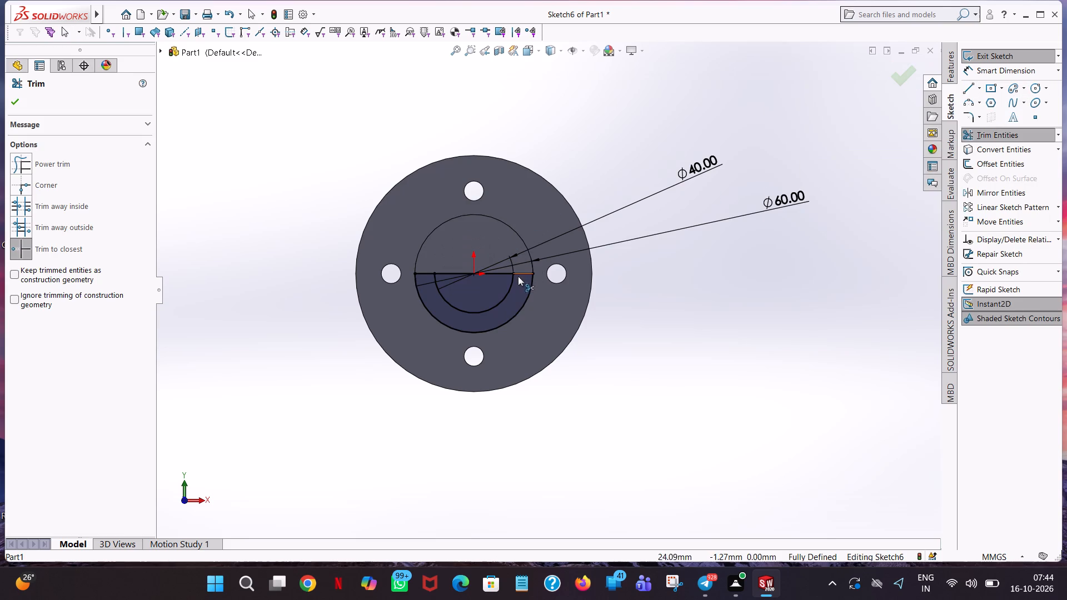
{"action": "left_click", "coordinate": [500, 272]}
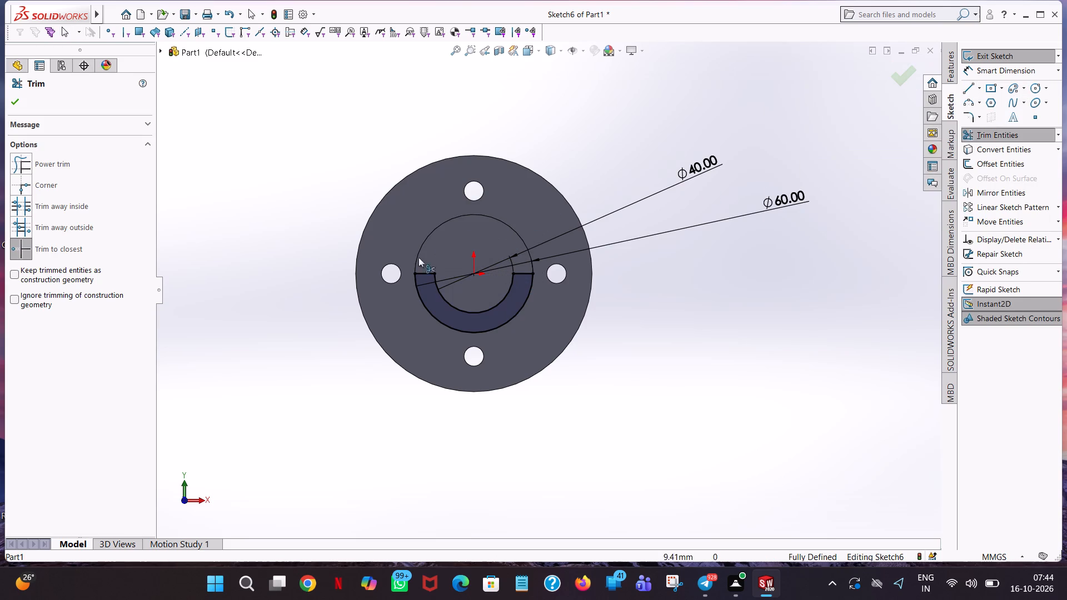
{"action": "left_click", "coordinate": [12, 104]}
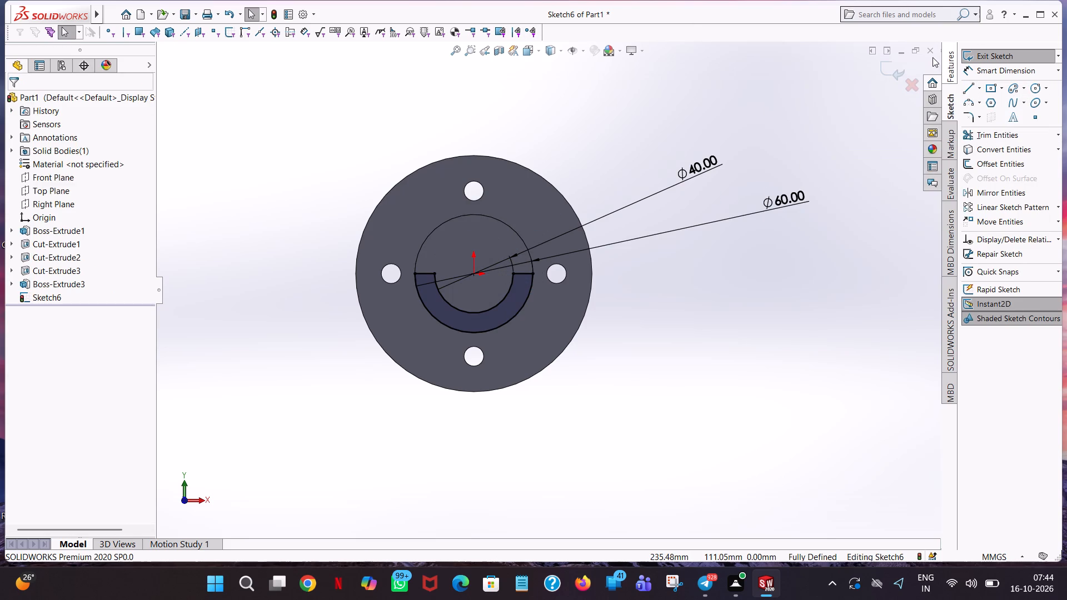
Extrude the half-ring profile 60 mm outward from the boss's end face as a Blind extrusion with merged result.
{"action": "left_click", "coordinate": [947, 66]}
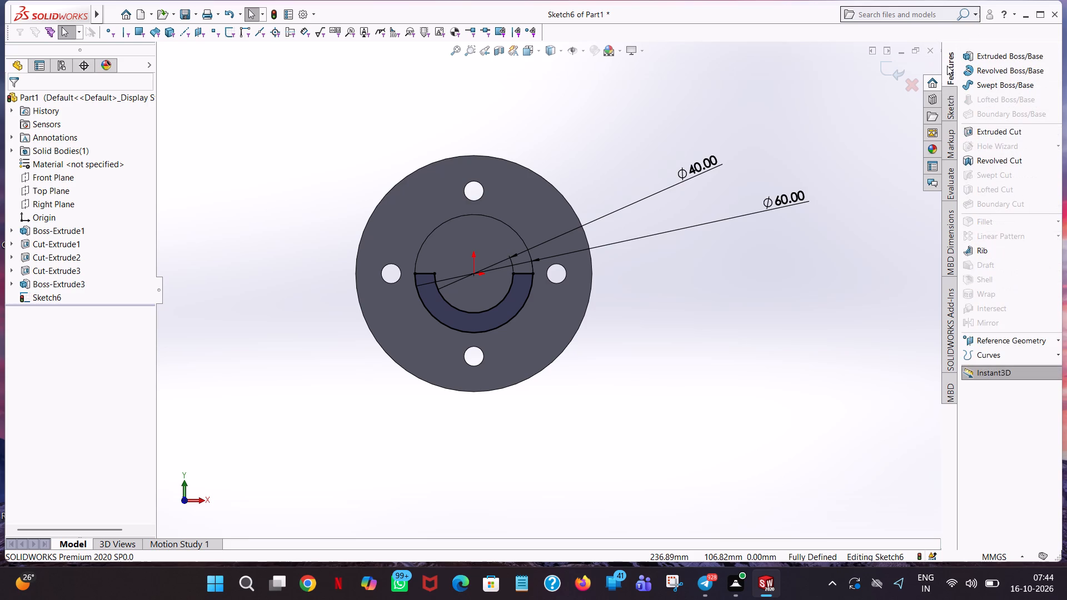
{"action": "left_click", "coordinate": [1025, 59]}
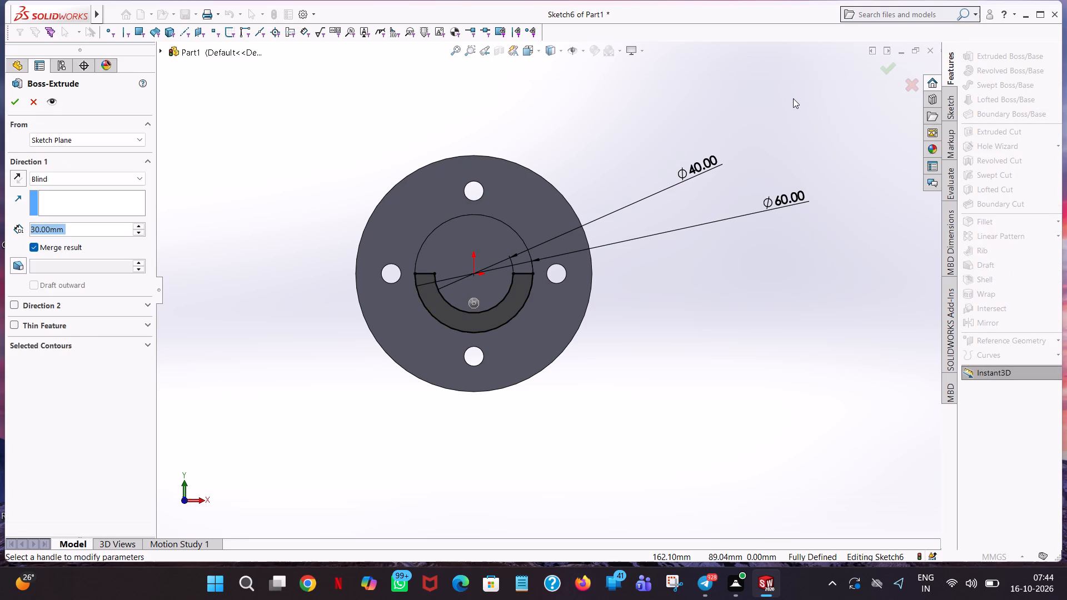
{"action": "middle_click_drag", "start_coordinate": [676, 127], "coordinate": [610, 166]}
{"action": "scroll", "coordinate": [610, 166], "scroll_direction": "up", "scroll_amount": 1}
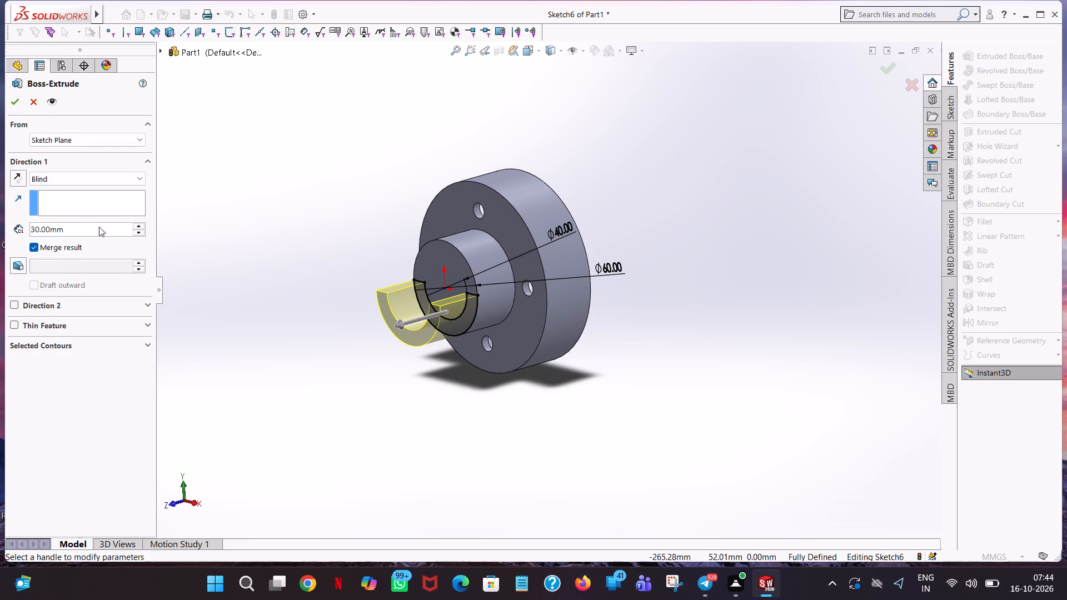
{"action": "left_click", "coordinate": [138, 224]}
{"action": "left_click", "coordinate": [138, 224]}
{"action": "left_click", "coordinate": [138, 224]}
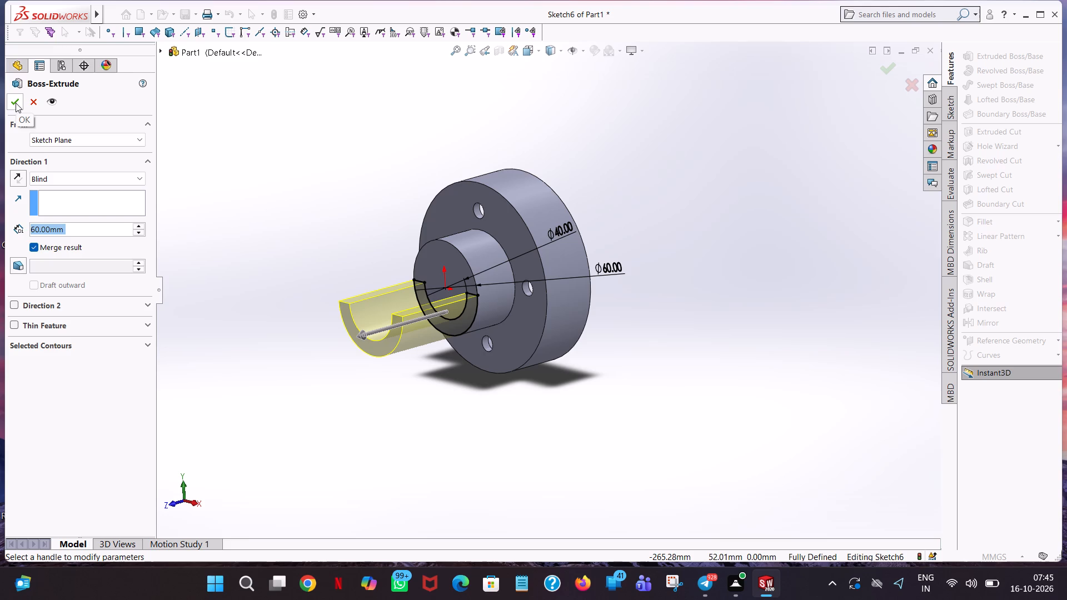
{"action": "left_click", "coordinate": [16, 103]}
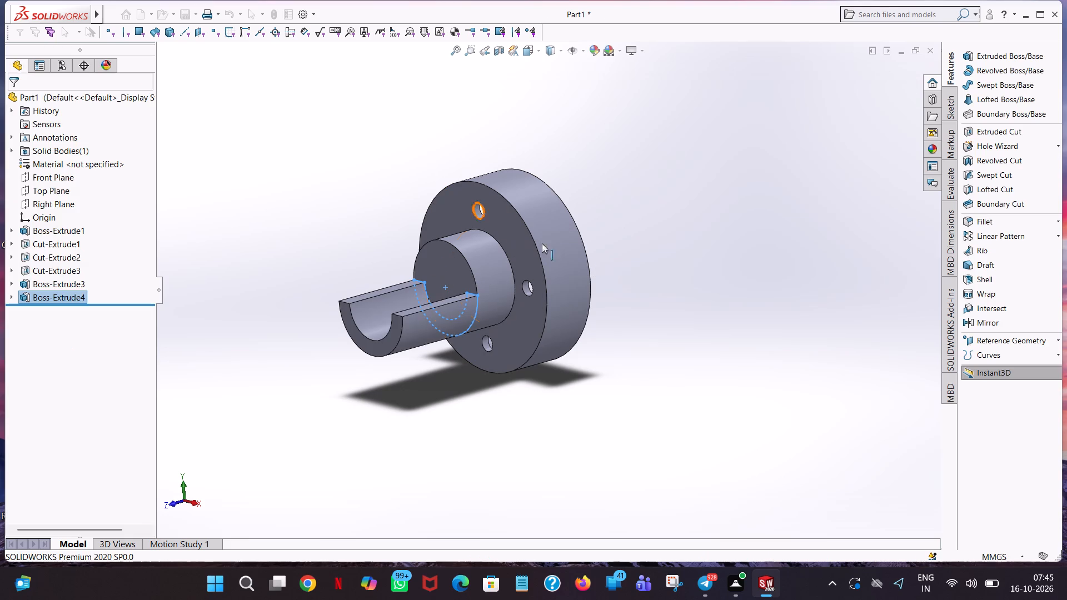
Examine the coupling's flange, hub and half-ring extension from several angles.
{"action": "left_click", "coordinate": [685, 264]}
{"action": "scroll", "coordinate": [686, 264], "scroll_direction": "down", "scroll_amount": 1}
{"action": "middle_click_drag", "start_coordinate": [686, 264], "coordinate": [733, 252]}
{"action": "scroll", "coordinate": [698, 258], "scroll_direction": "up", "scroll_amount": 1}
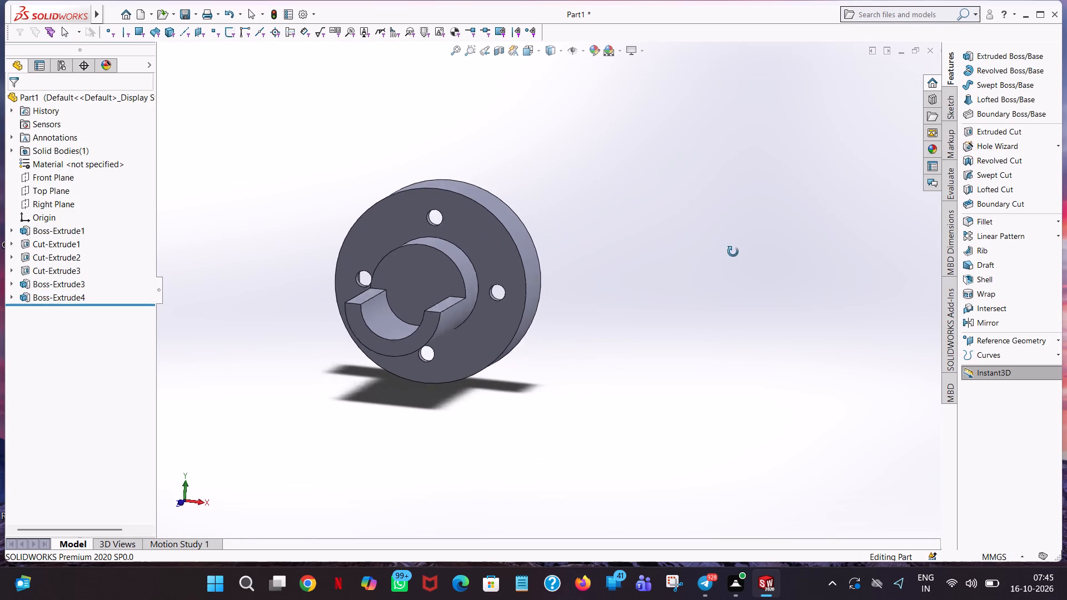
{"action": "middle_click_drag", "start_coordinate": [733, 252], "coordinate": [777, 255]}
{"action": "scroll", "coordinate": [760, 258], "scroll_direction": "up", "scroll_amount": 2}
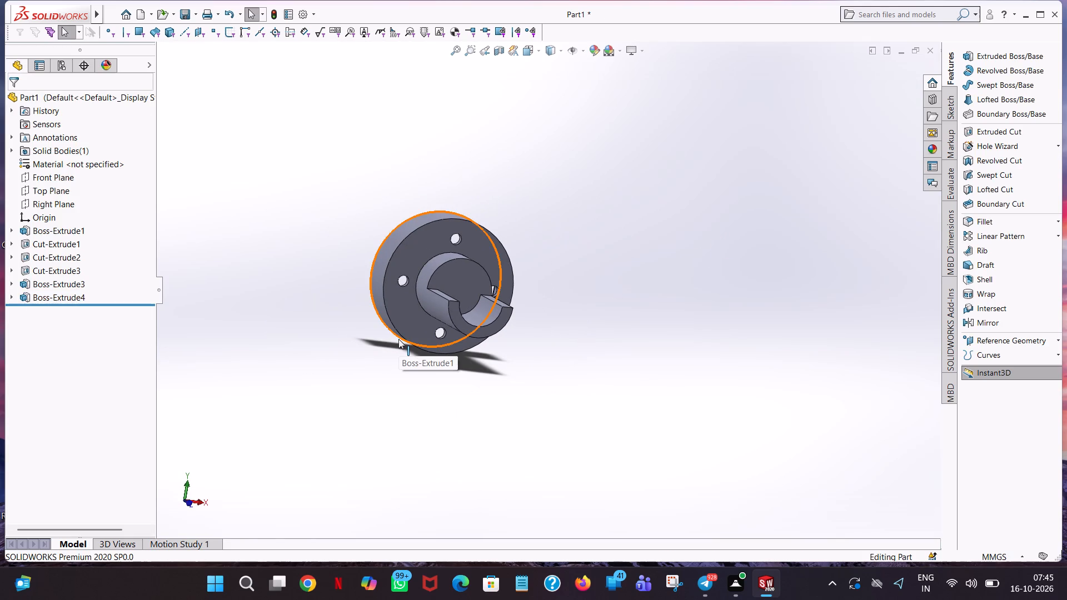
{"action": "scroll", "coordinate": [398, 339], "scroll_direction": "down", "scroll_amount": 4}
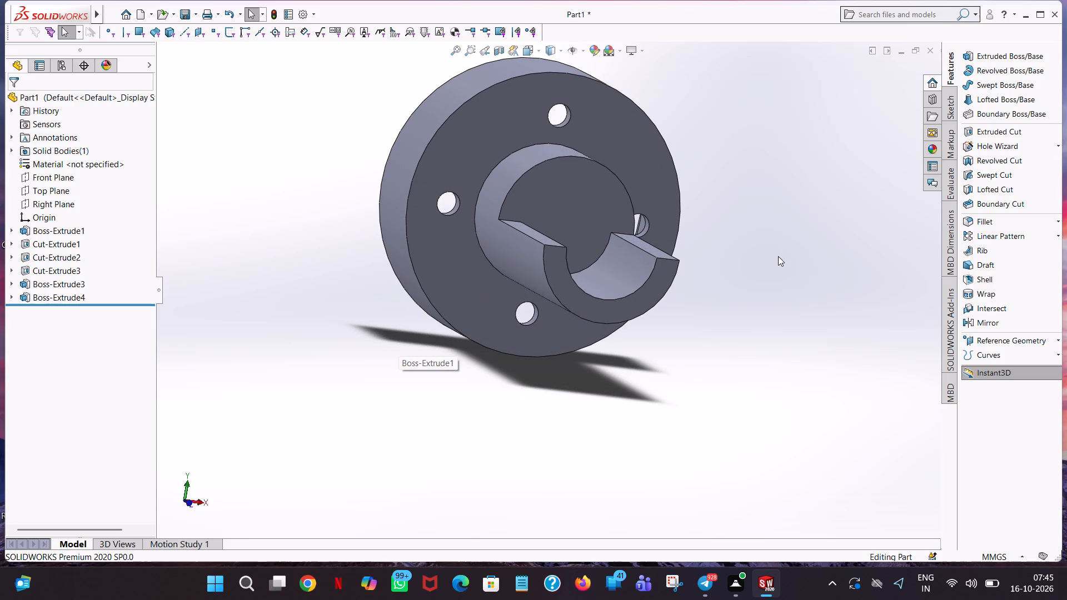
{"action": "middle_click_drag", "start_coordinate": [779, 255], "coordinate": [750, 217]}
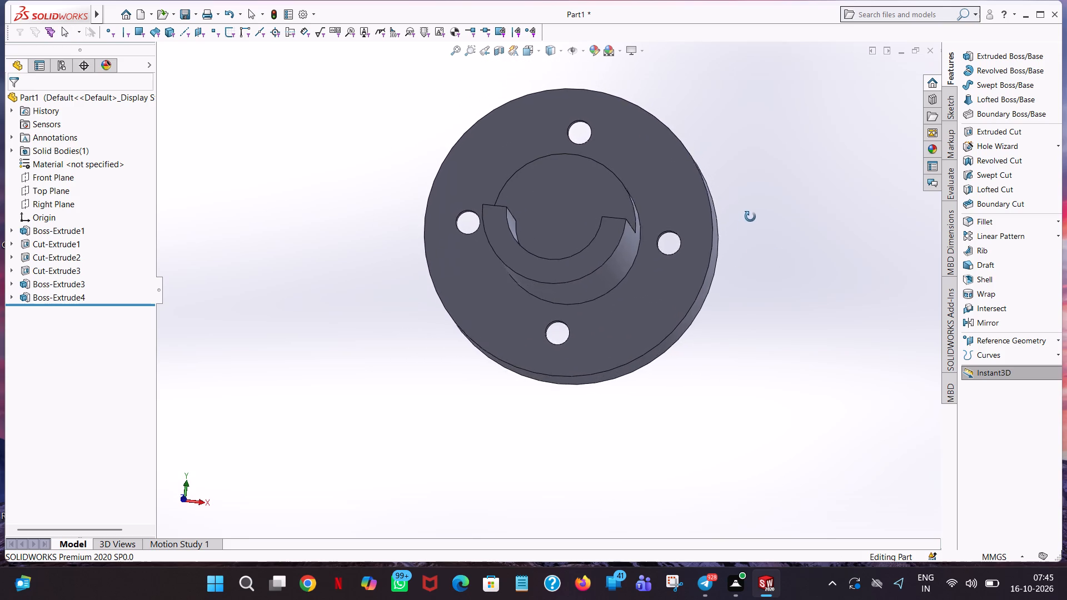
{"action": "middle_click_drag", "start_coordinate": [750, 217], "coordinate": [755, 224]}
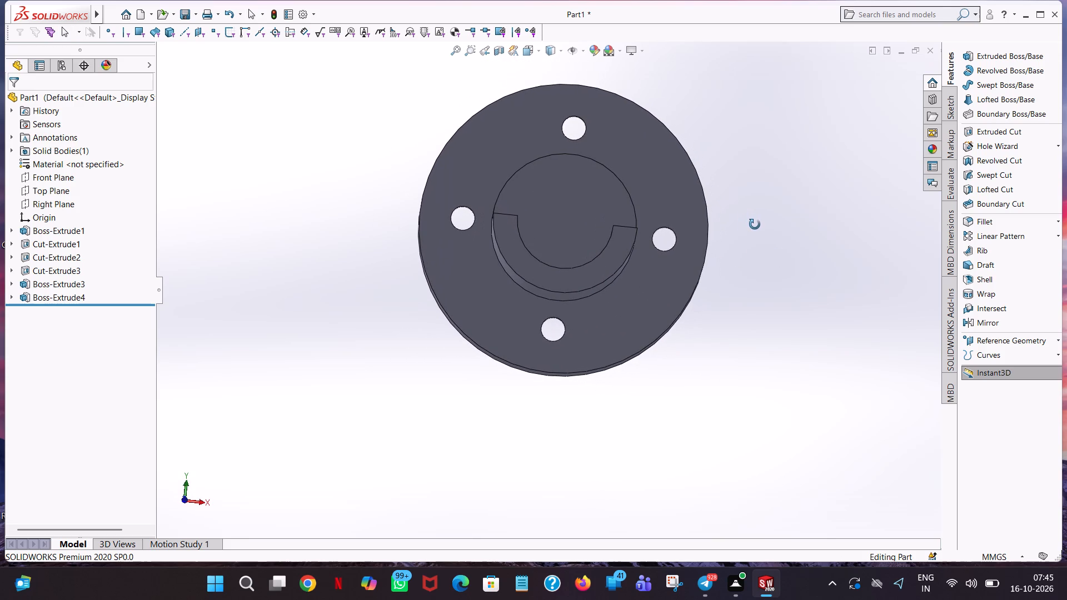
{"action": "middle_click_drag", "start_coordinate": [755, 224], "coordinate": [727, 243]}
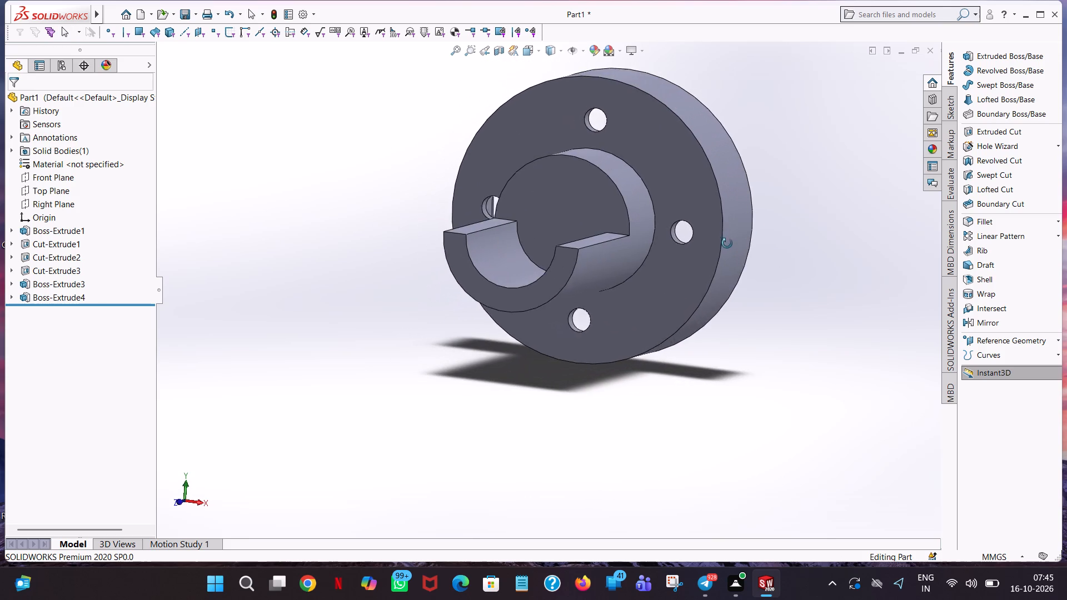
{"action": "middle_click_drag", "start_coordinate": [727, 243], "coordinate": [751, 321]}
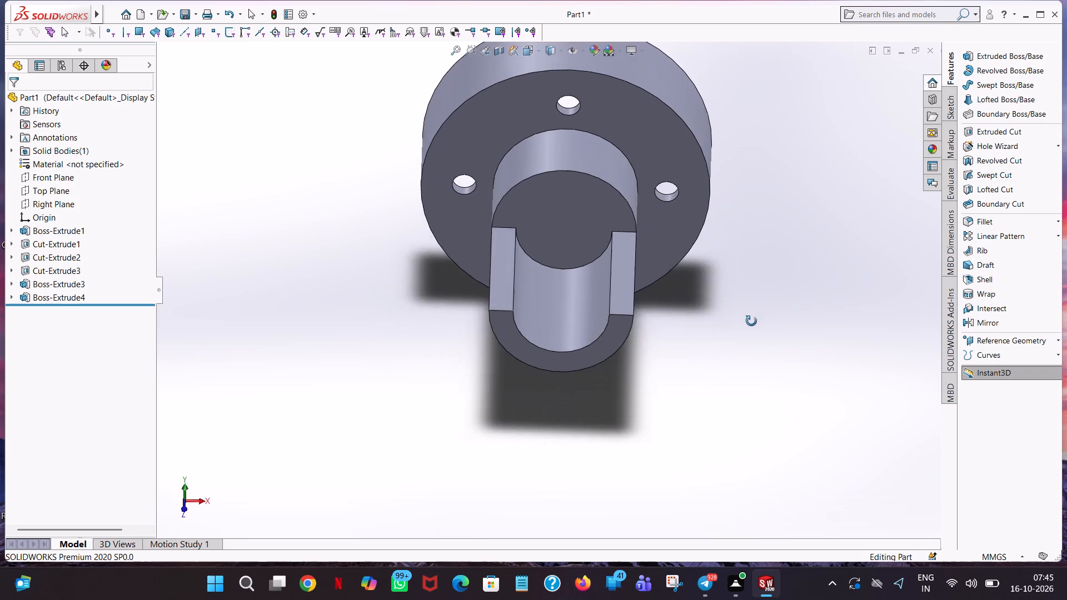
{"action": "middle_click_drag", "start_coordinate": [751, 321], "coordinate": [754, 350]}
{"action": "scroll", "coordinate": [754, 350], "scroll_direction": "up", "scroll_amount": 2}
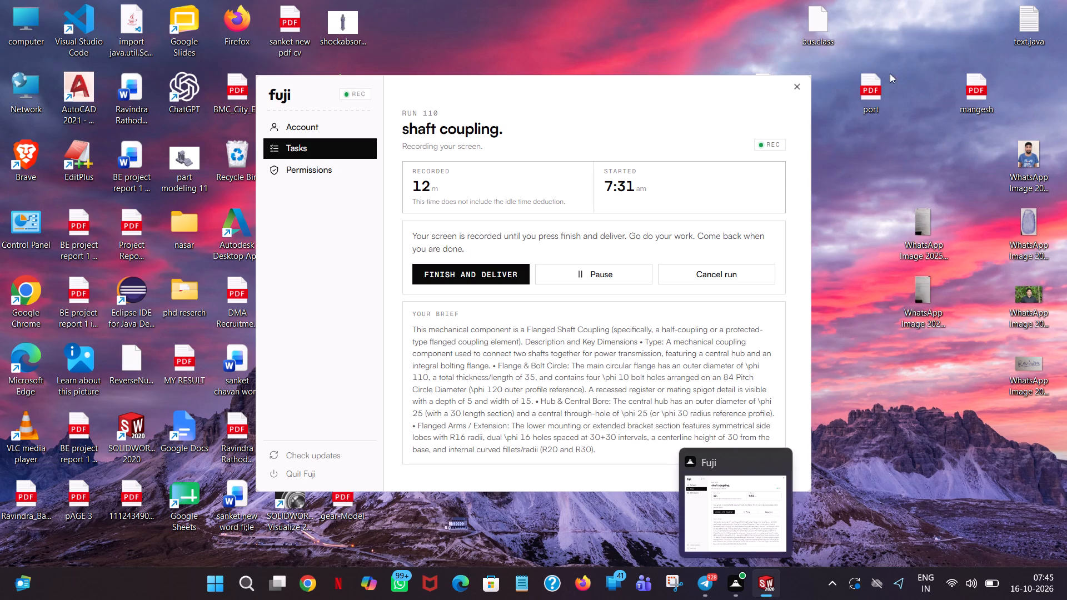
Start an Extruded Boss/Base sketch on the flat split face of the half-ring extension.
{"action": "left_click", "coordinate": [1043, 11]}
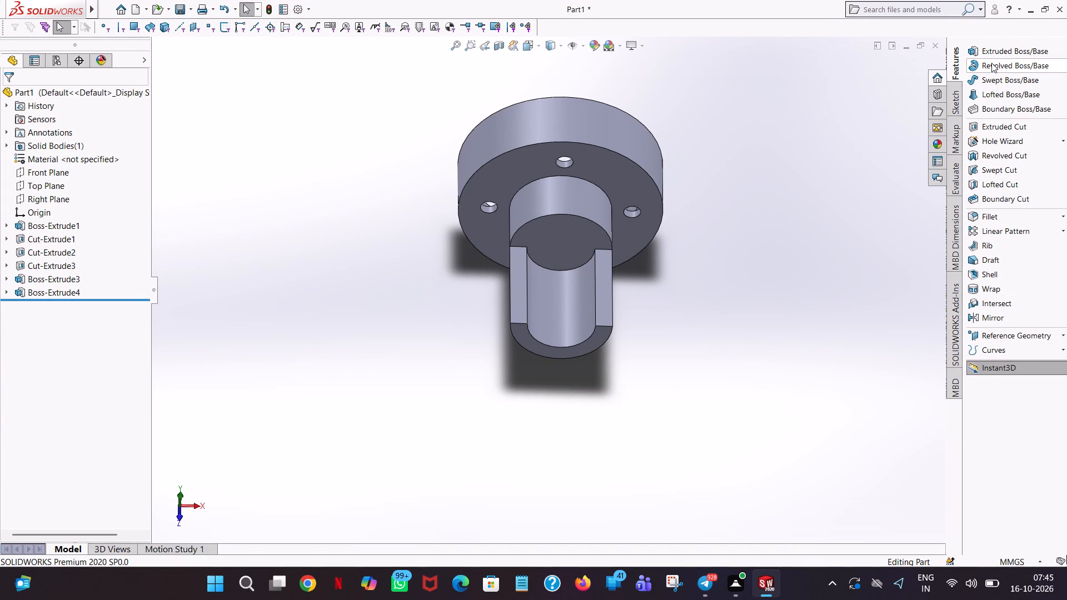
{"action": "left_click", "coordinate": [1004, 53]}
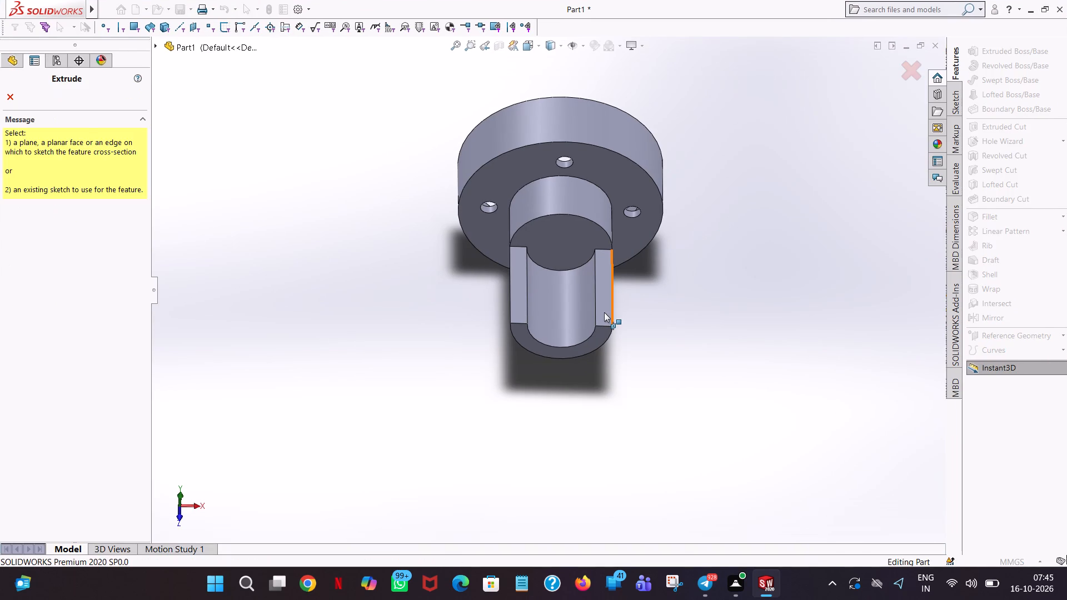
{"action": "left_click", "coordinate": [604, 312]}
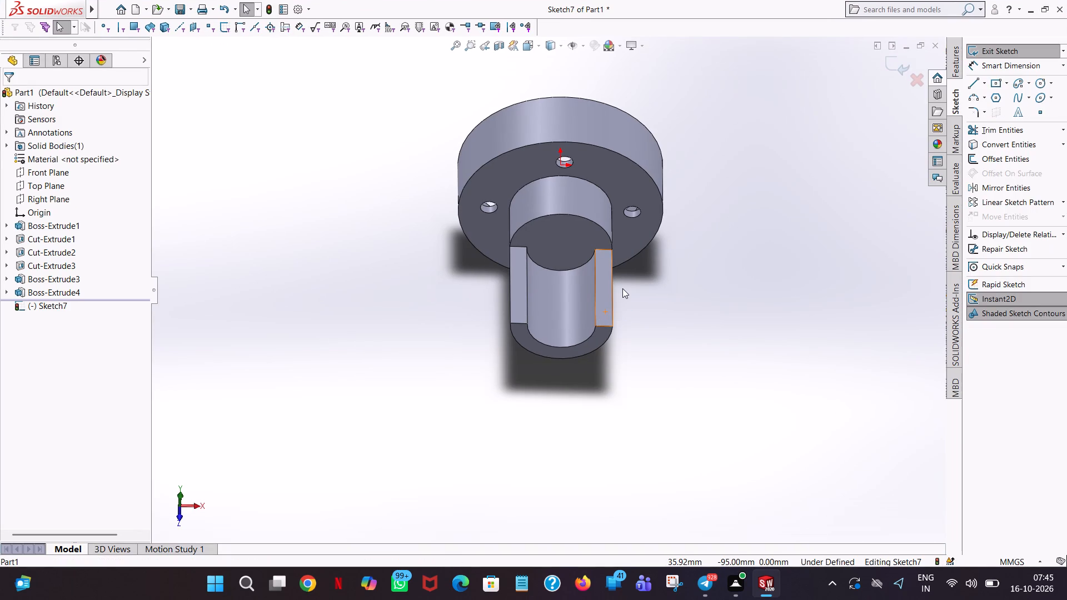
{"action": "key", "text": "space"}
{"action": "left_click", "coordinate": [142, 82]}
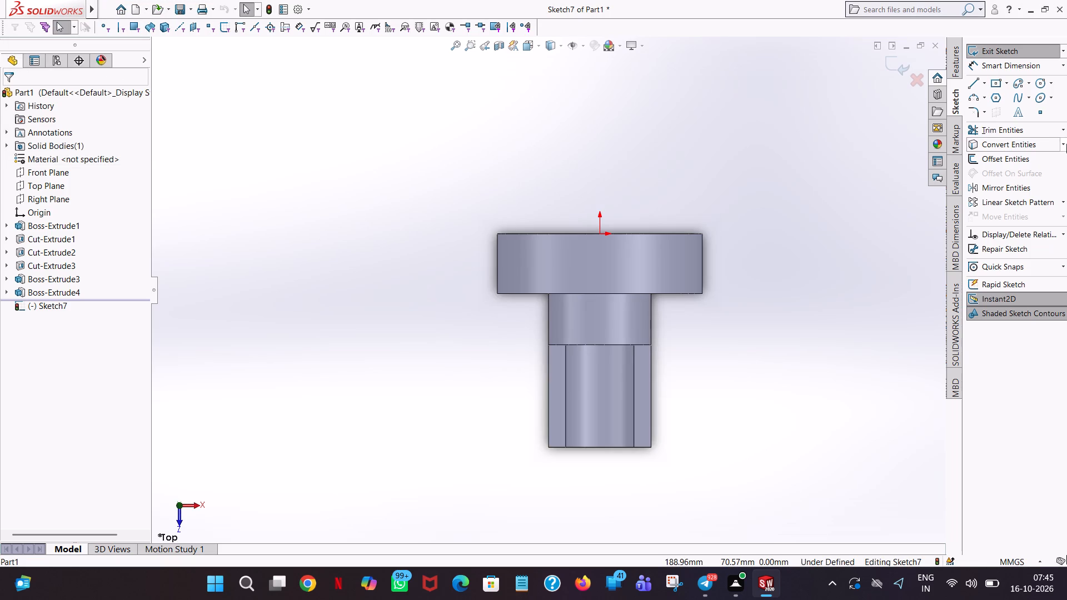
Sketch a 30 mm vertical line along the centre axis from the middle of the extension's free end toward the flange.
{"action": "left_click", "coordinate": [973, 82]}
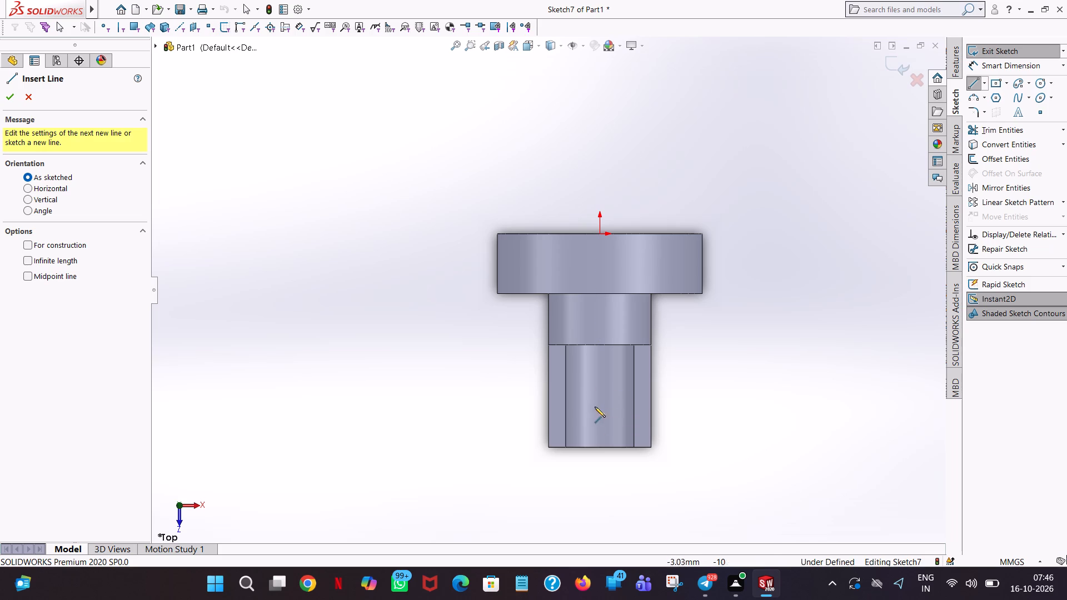
{"action": "left_click", "coordinate": [598, 448]}
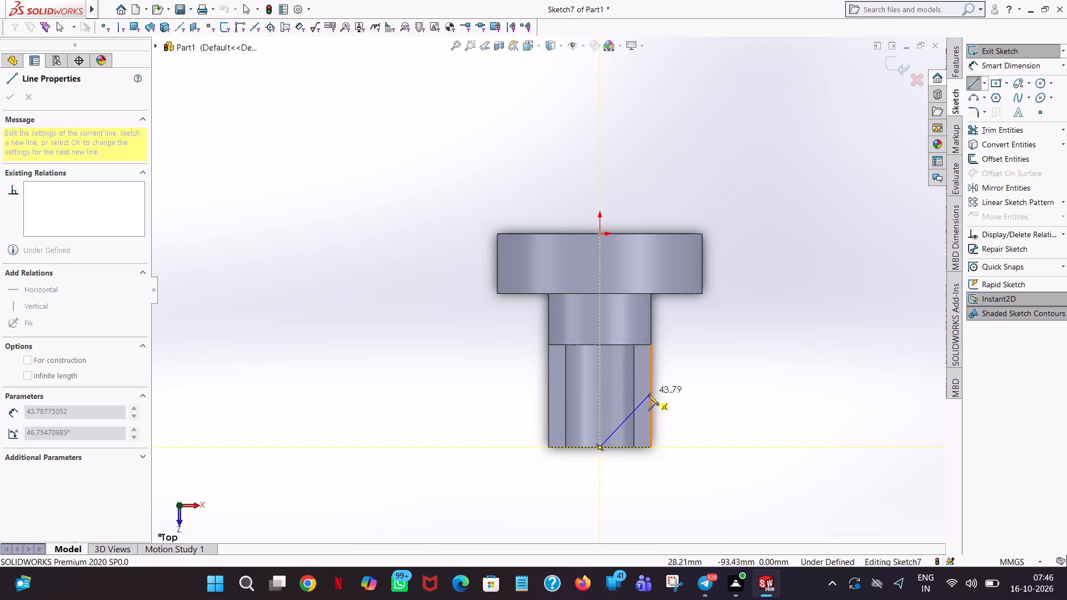
{"action": "left_click", "coordinate": [600, 396]}
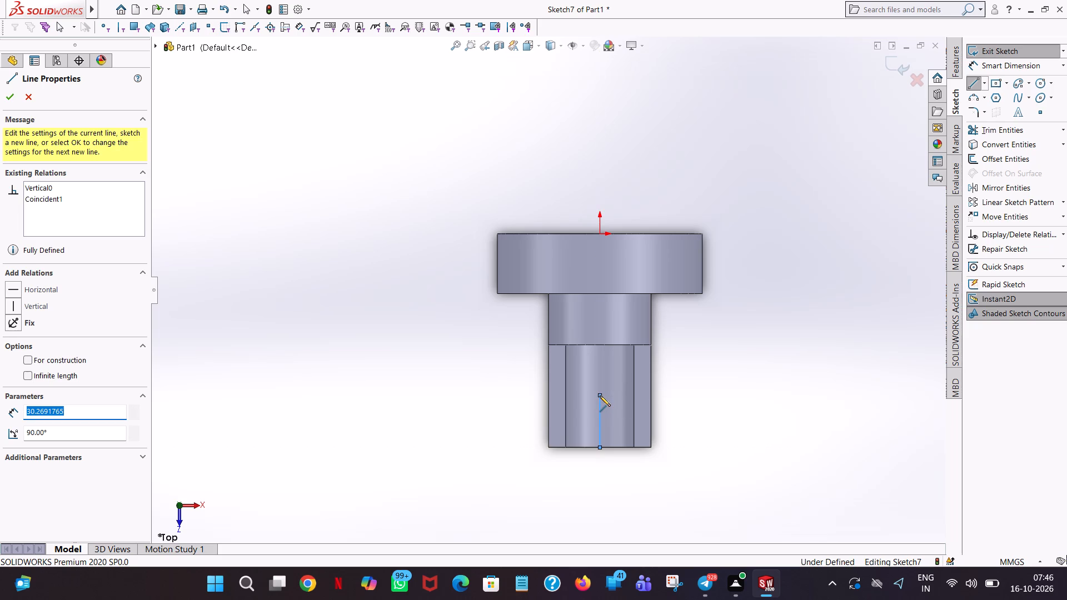
{"action": "type", "text": "30"}
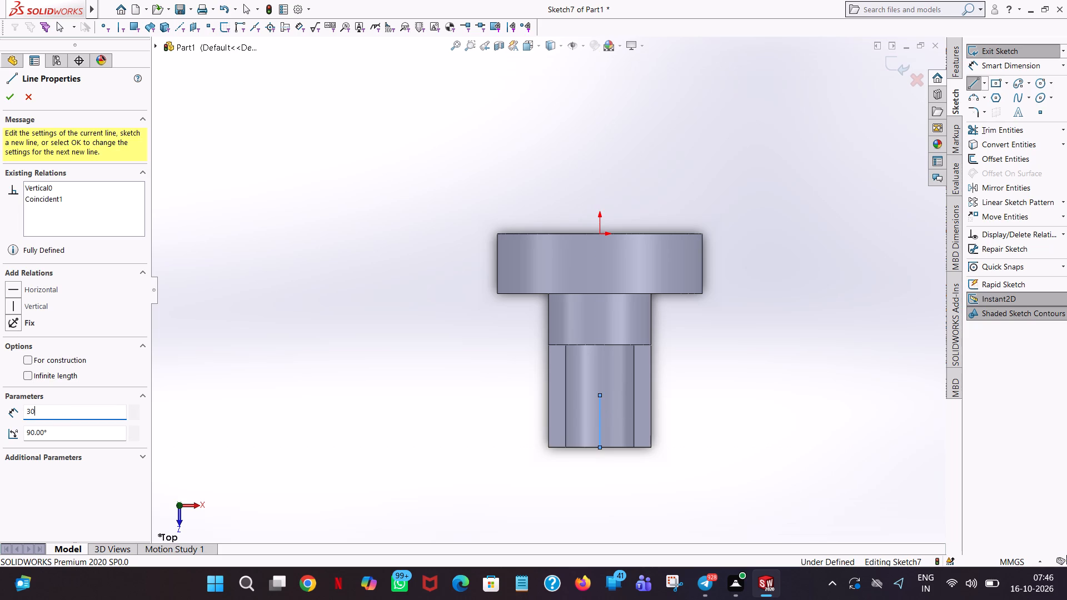
{"action": "key", "text": "Return"}
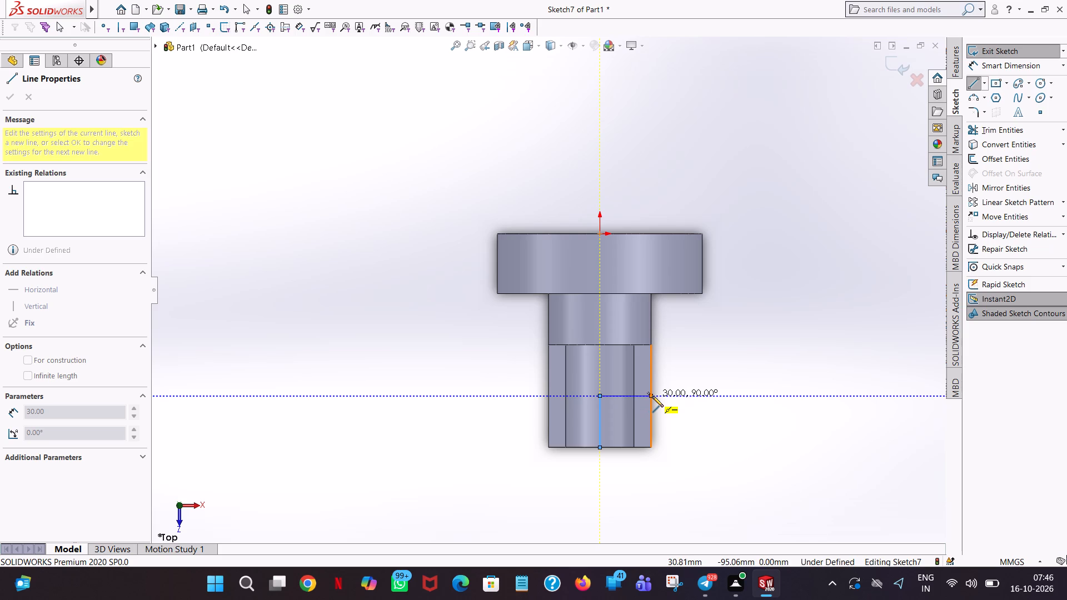
Sketch a 44 mm horizontal line from the inner end of the vertical line outward past the extension's side edge.
{"action": "left_click", "coordinate": [701, 395]}
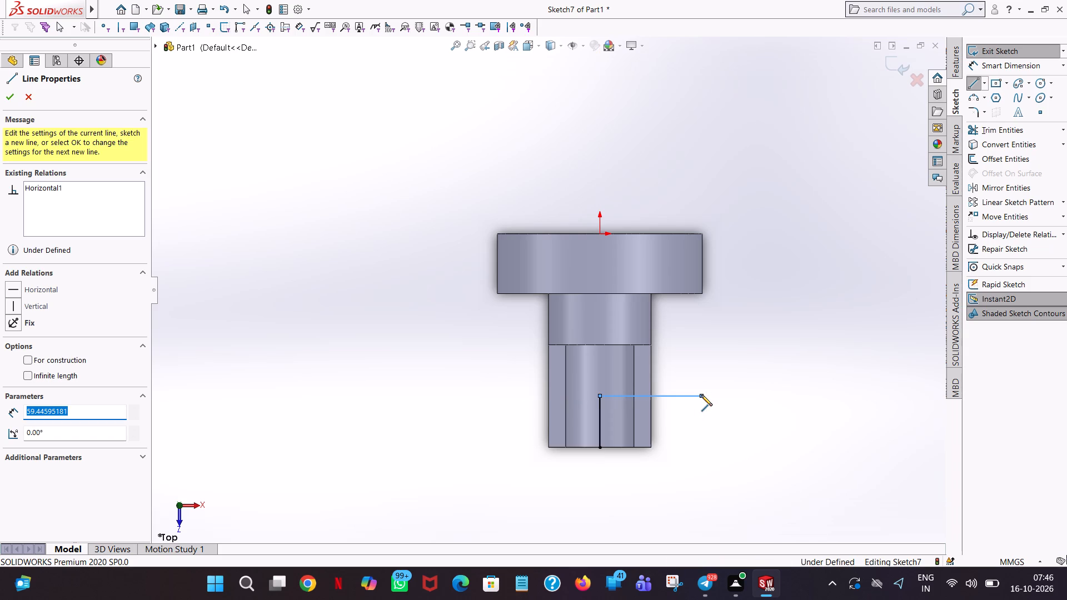
{"action": "type", "text": "44"}
{"action": "key", "text": "Return"}
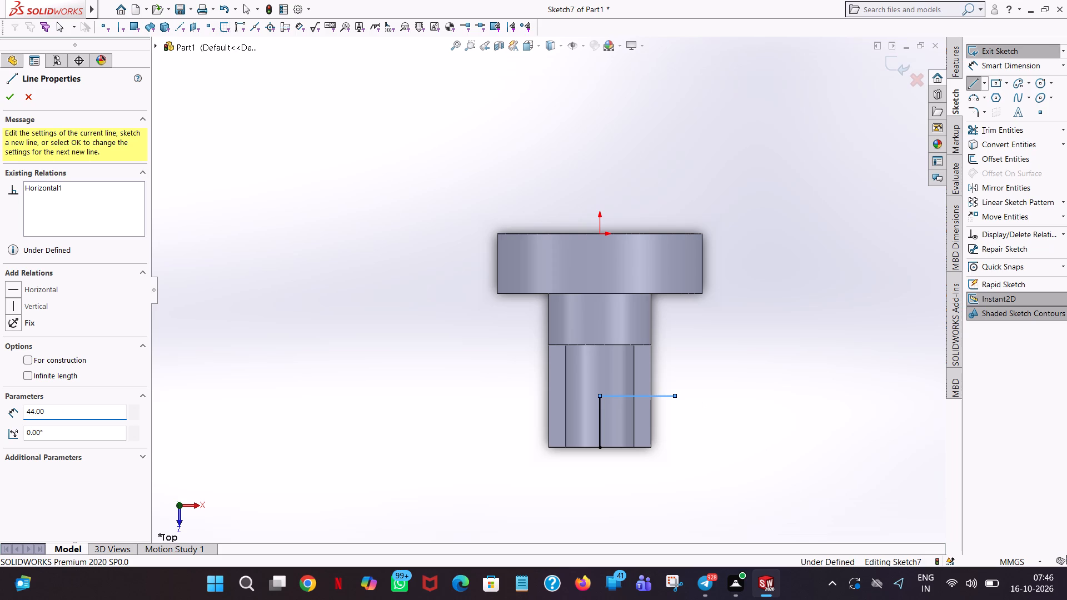
Sketch a circle of 16 mm radius centred on the outer end of the 44 mm horizontal line.
{"action": "right_click", "coordinate": [701, 395]}
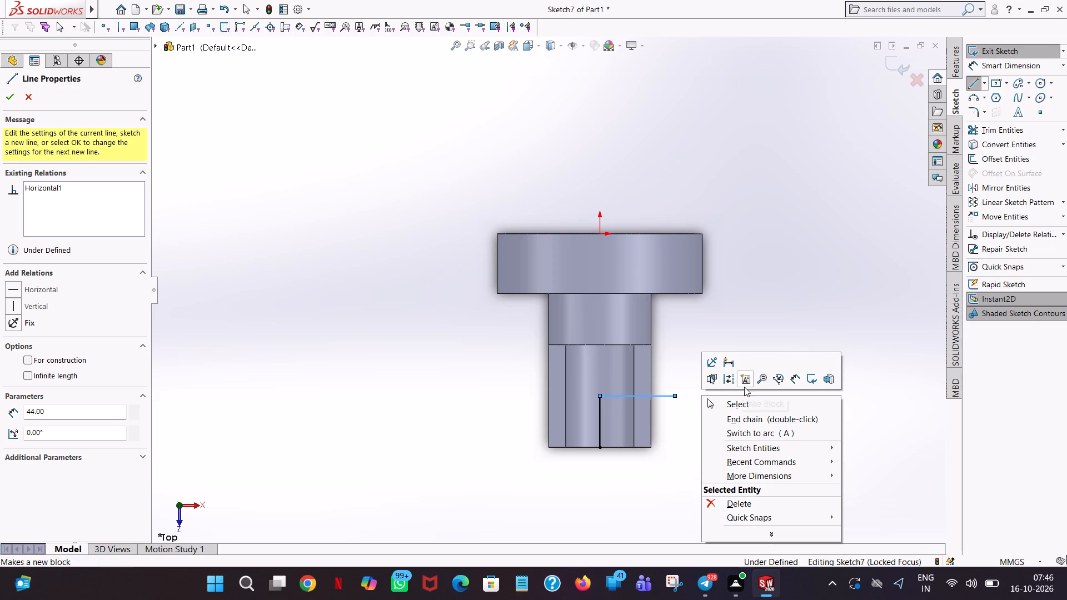
{"action": "left_click", "coordinate": [749, 401]}
{"action": "left_click", "coordinate": [1037, 83]}
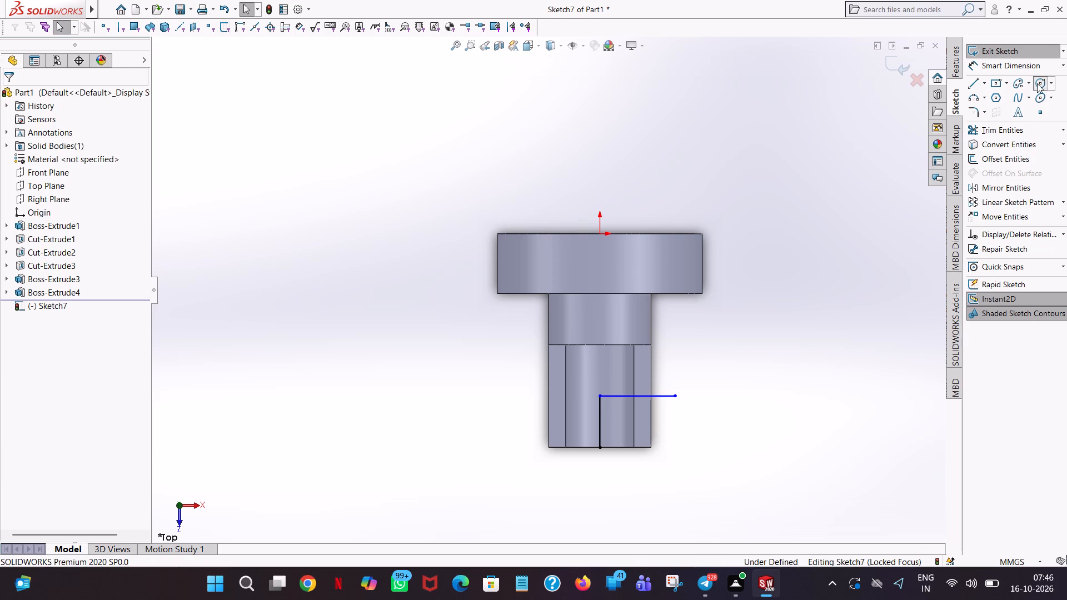
{"action": "left_click", "coordinate": [674, 397]}
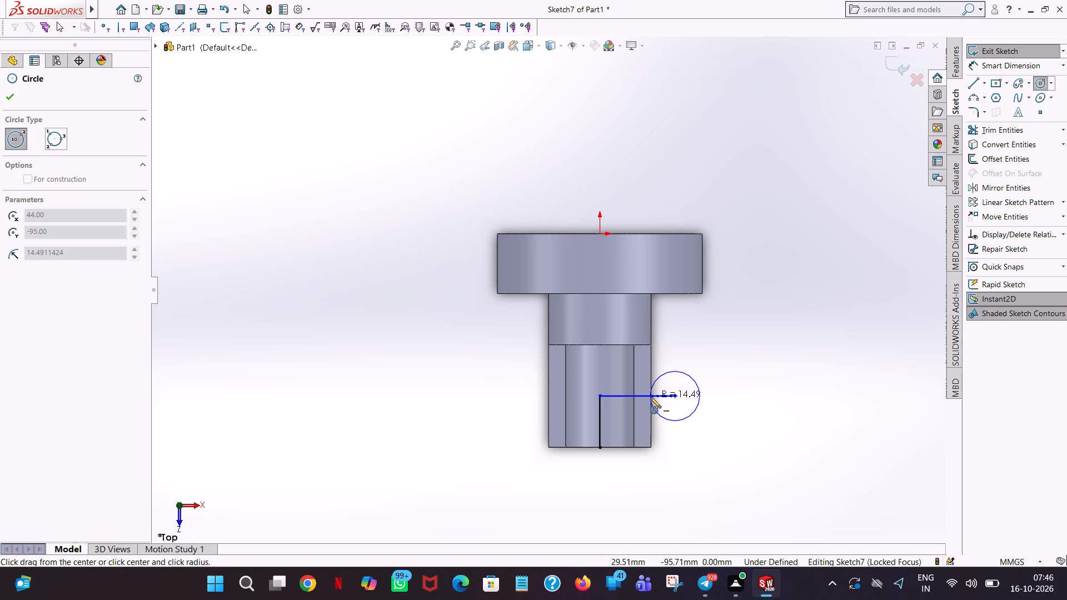
{"action": "left_click", "coordinate": [645, 397]}
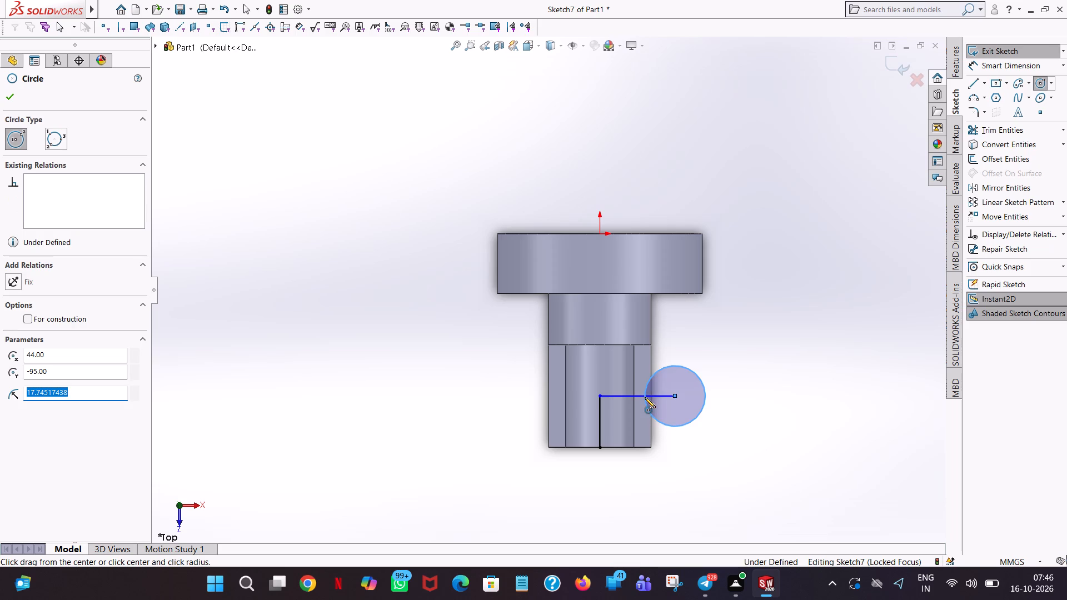
{"action": "type", "text": "16"}
{"action": "key", "text": "Return"}
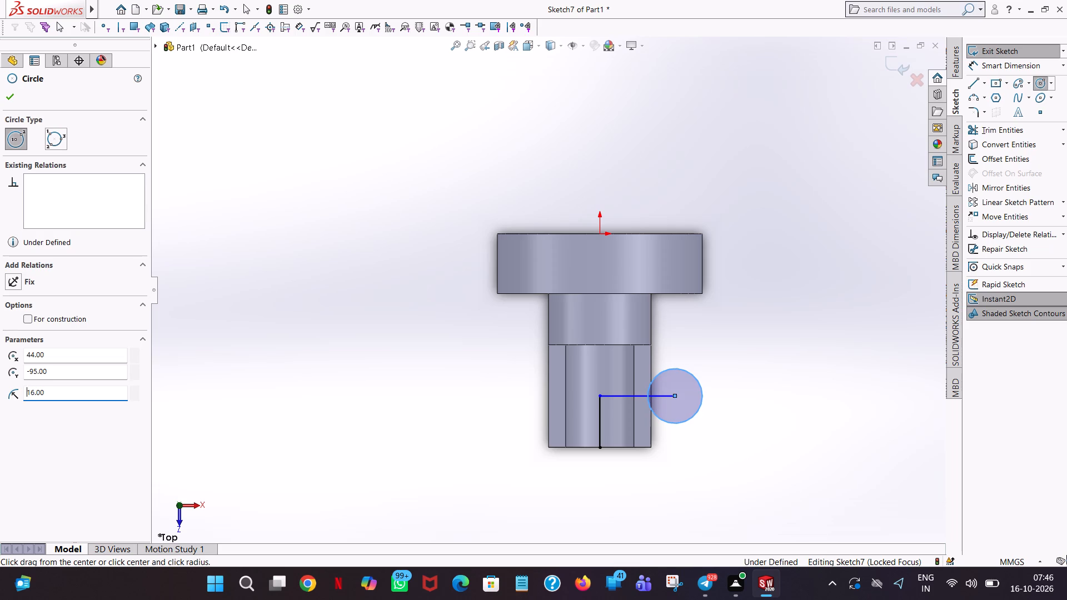
Sketch a concentric circle of 8 mm radius inside the 16 mm radius circle.
{"action": "left_click", "coordinate": [676, 394]}
{"action": "left_click", "coordinate": [680, 384]}
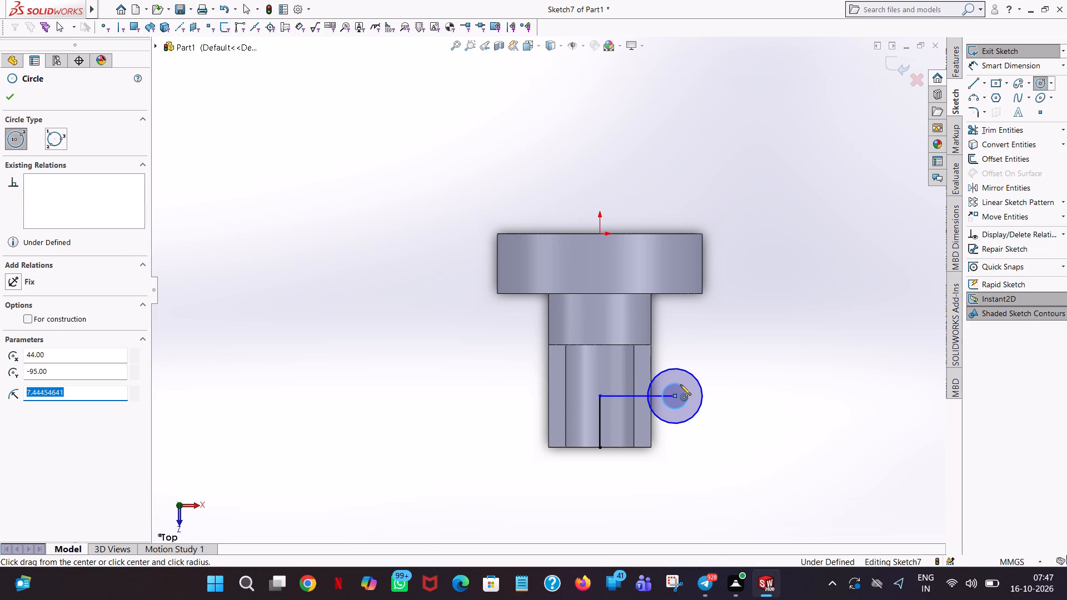
{"action": "key", "text": "8"}
{"action": "key", "text": "Return"}
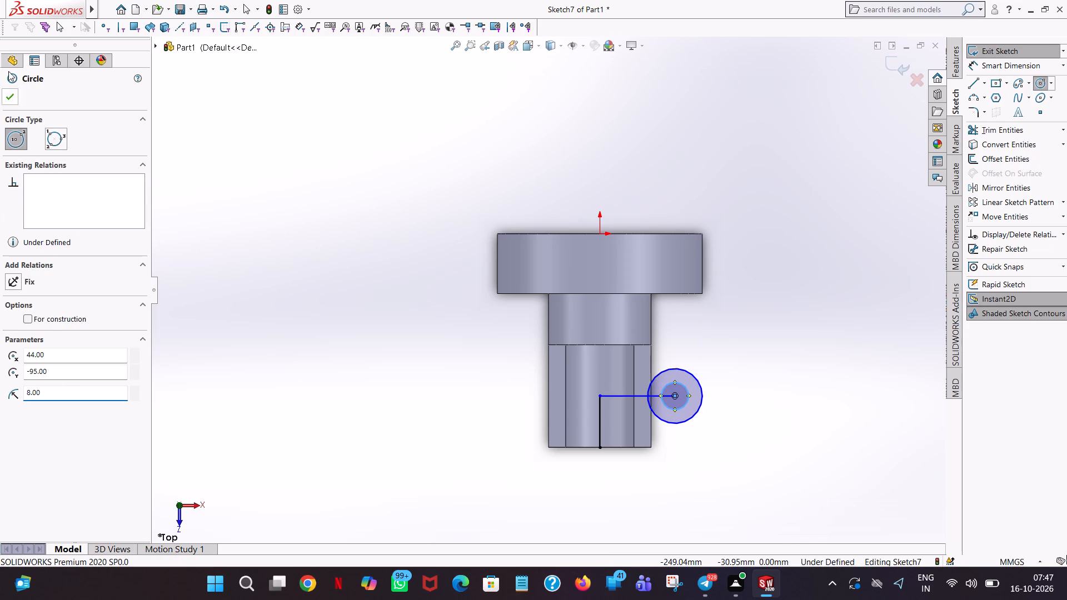
{"action": "left_click", "coordinate": [3, 99]}
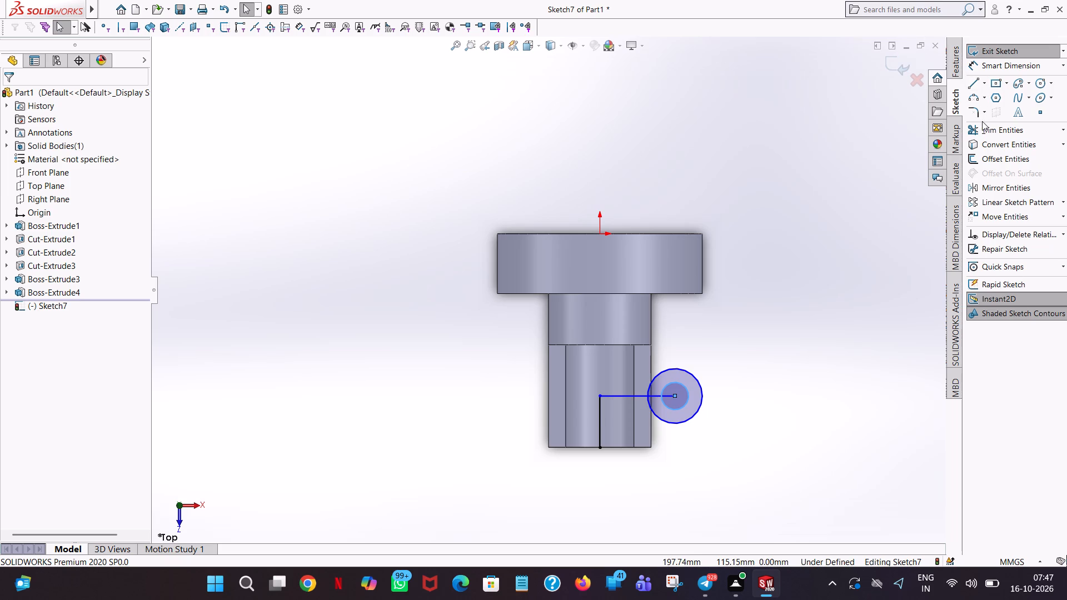
Trim away the horizontal and vertical locating lines, leaving only the two concentric circles.
{"action": "left_click", "coordinate": [982, 122]}
{"action": "left_click", "coordinate": [982, 123]}
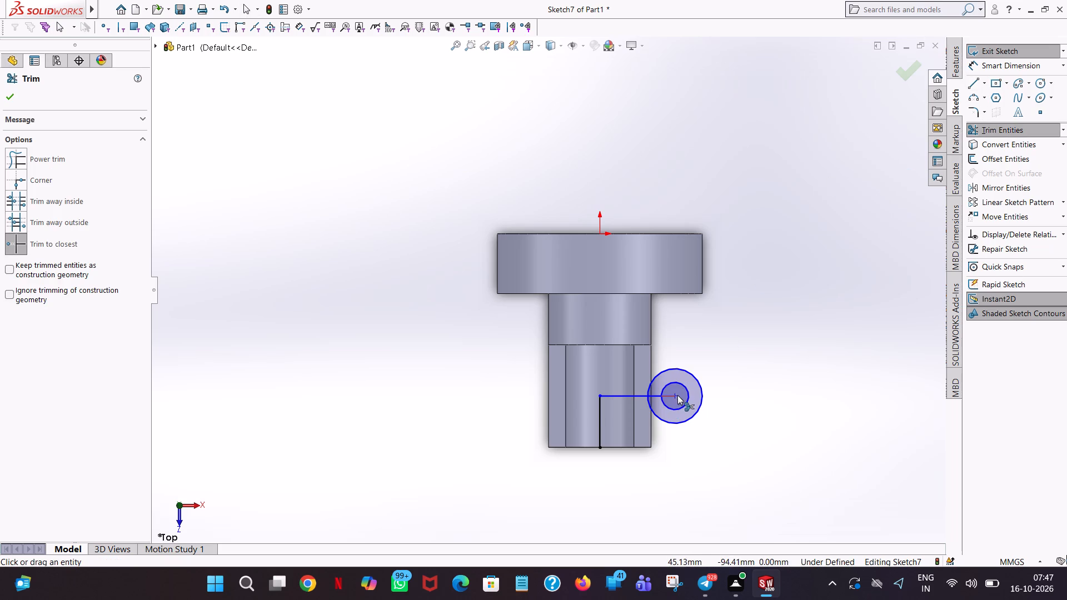
{"action": "left_click", "coordinate": [673, 395]}
{"action": "left_click", "coordinate": [655, 397]}
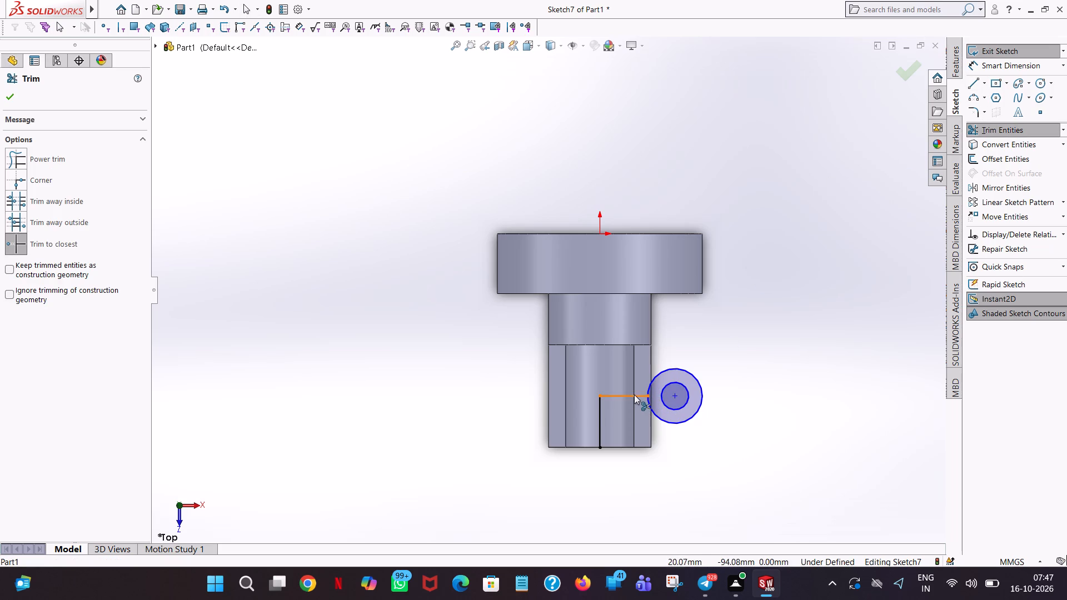
{"action": "left_click", "coordinate": [634, 394]}
{"action": "left_click", "coordinate": [596, 406]}
{"action": "left_click", "coordinate": [603, 406]}
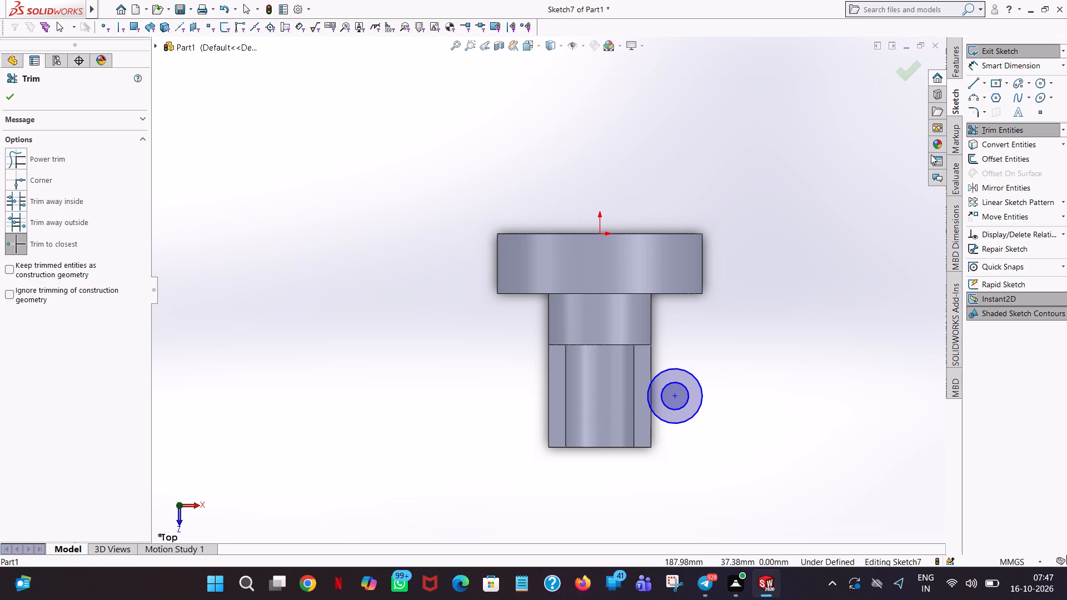
Join the outer circle to the extension with a 14 mm tangent line, a 32 mm line along the side edge, and a 14 mm tangent line back.
{"action": "left_click", "coordinate": [971, 80]}
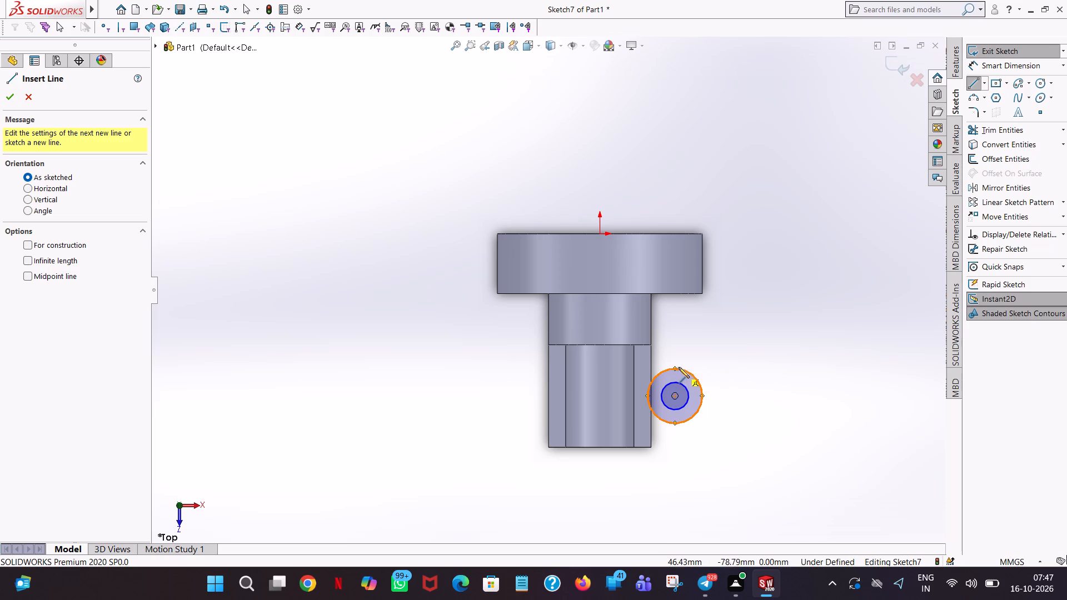
{"action": "left_click", "coordinate": [673, 366]}
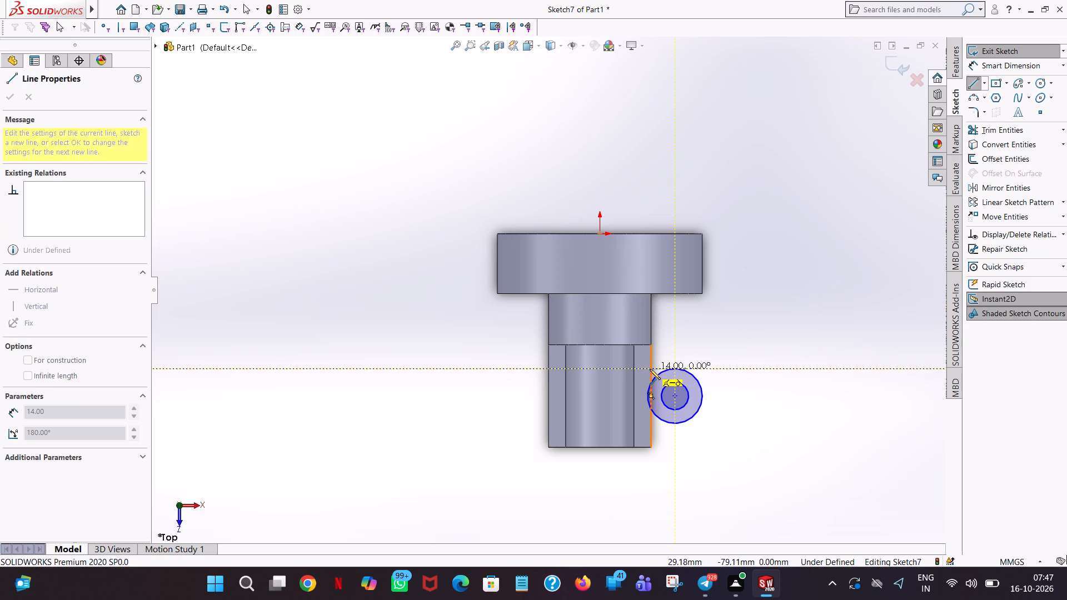
{"action": "left_click", "coordinate": [650, 369]}
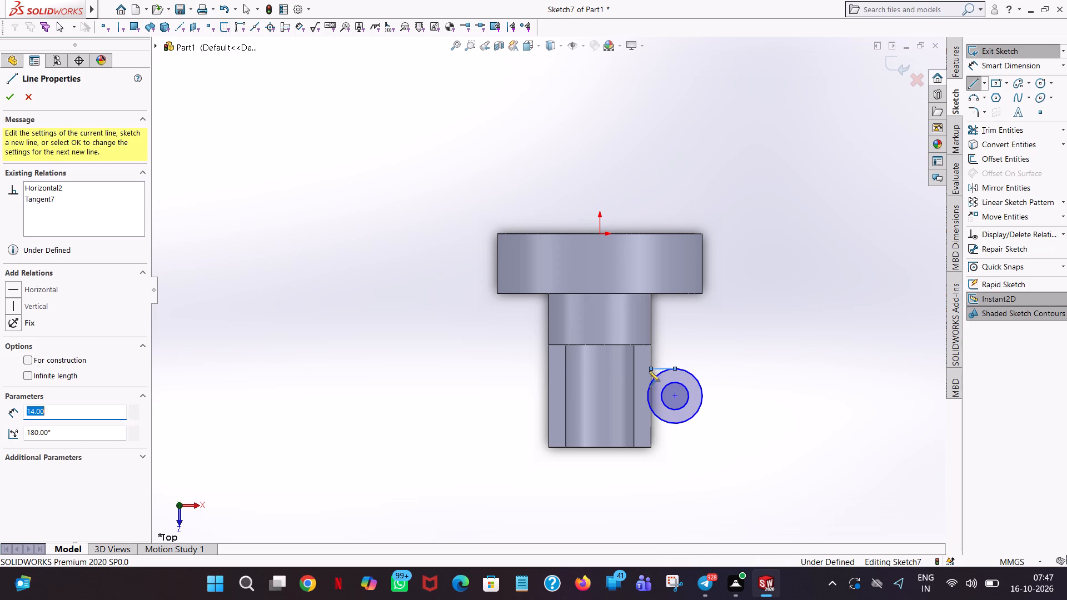
{"action": "left_click", "coordinate": [651, 422]}
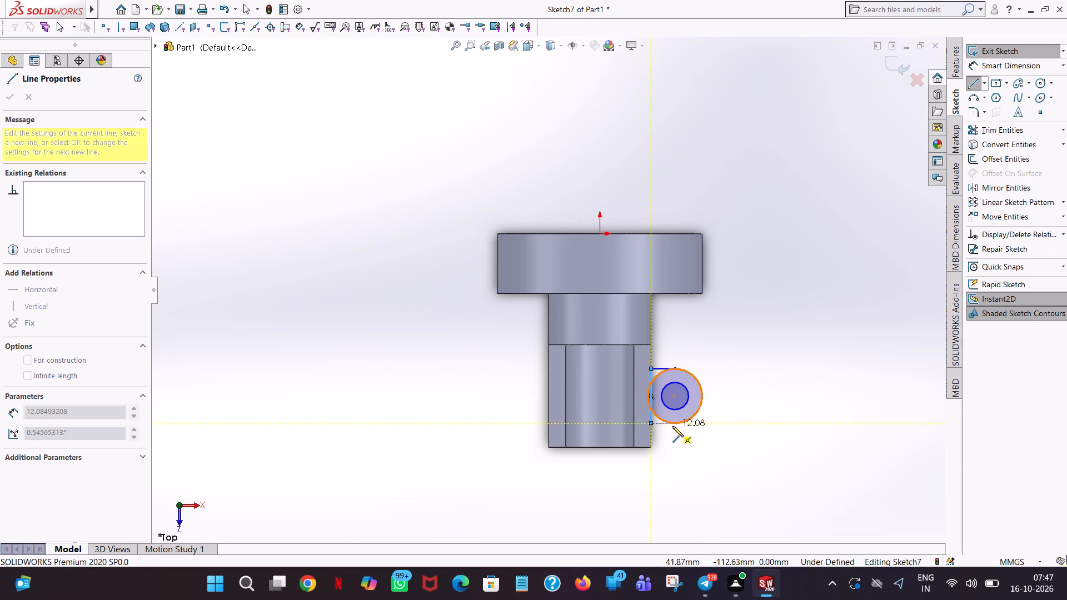
{"action": "left_click", "coordinate": [676, 423]}
{"action": "right_click", "coordinate": [676, 423]}
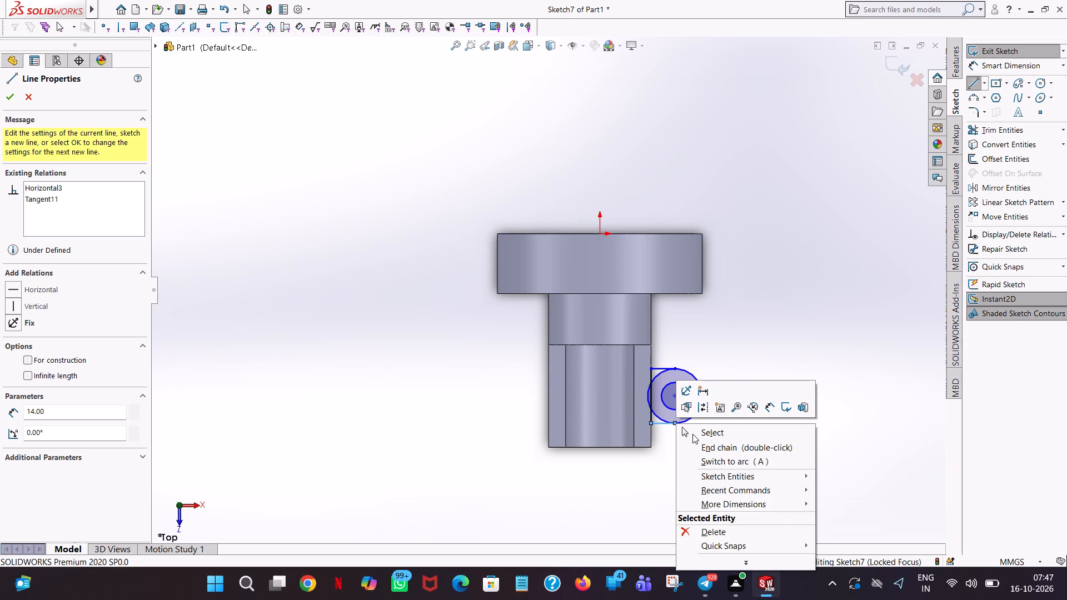
{"action": "left_click", "coordinate": [700, 429]}
Trim the outer circle's arc portions facing the extension to leave a closed, round-ended lobe outline.
{"action": "left_click", "coordinate": [988, 127]}
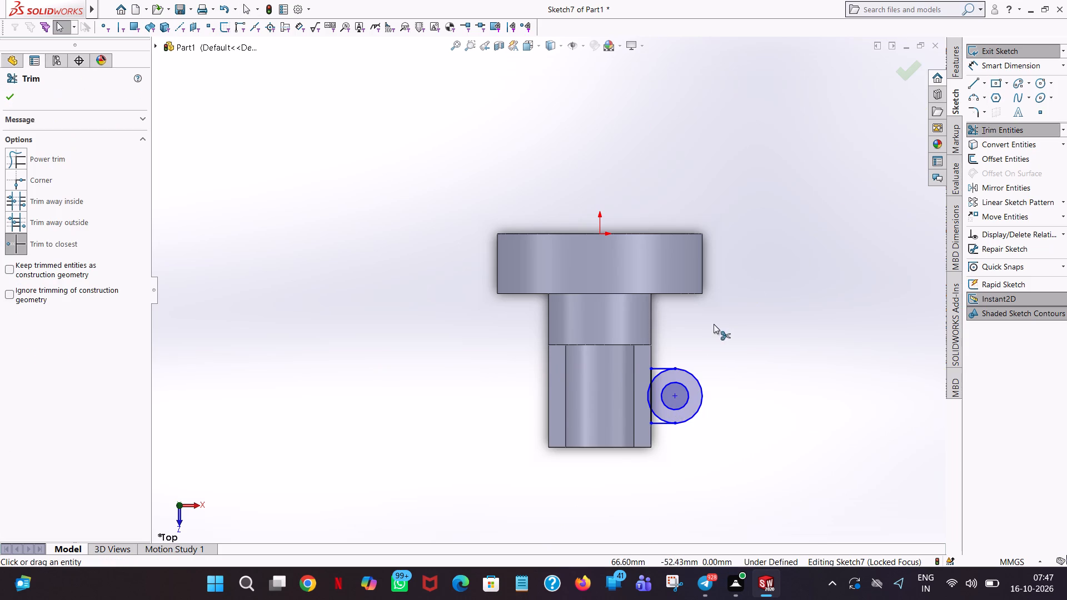
{"action": "scroll", "coordinate": [619, 401], "scroll_direction": "down", "scroll_amount": 6}
{"action": "scroll", "coordinate": [707, 351], "scroll_direction": "down", "scroll_amount": 2}
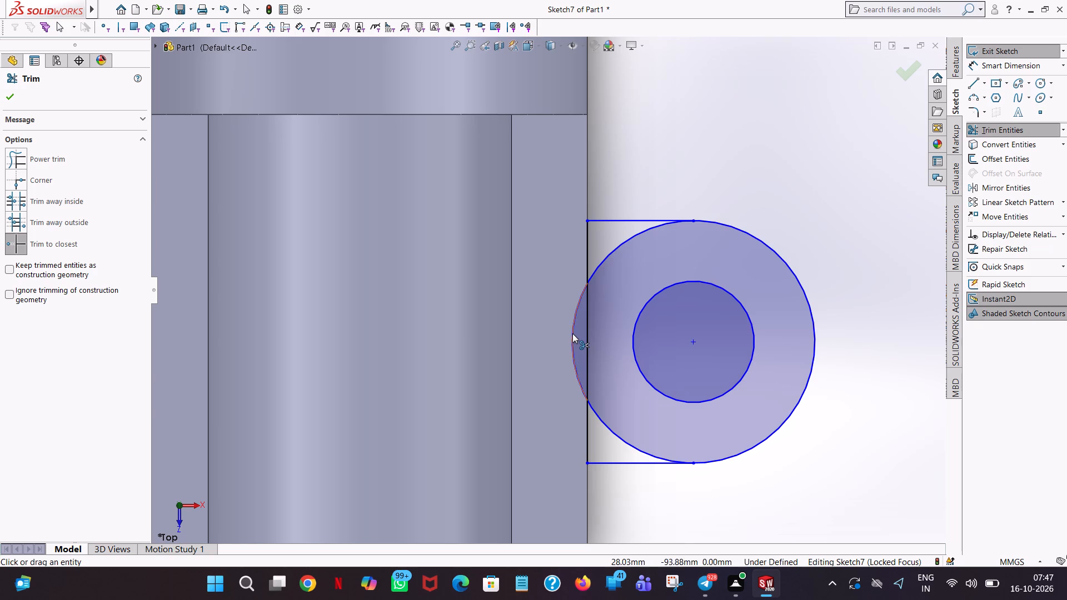
{"action": "left_click", "coordinate": [572, 333]}
{"action": "left_click", "coordinate": [606, 255]}
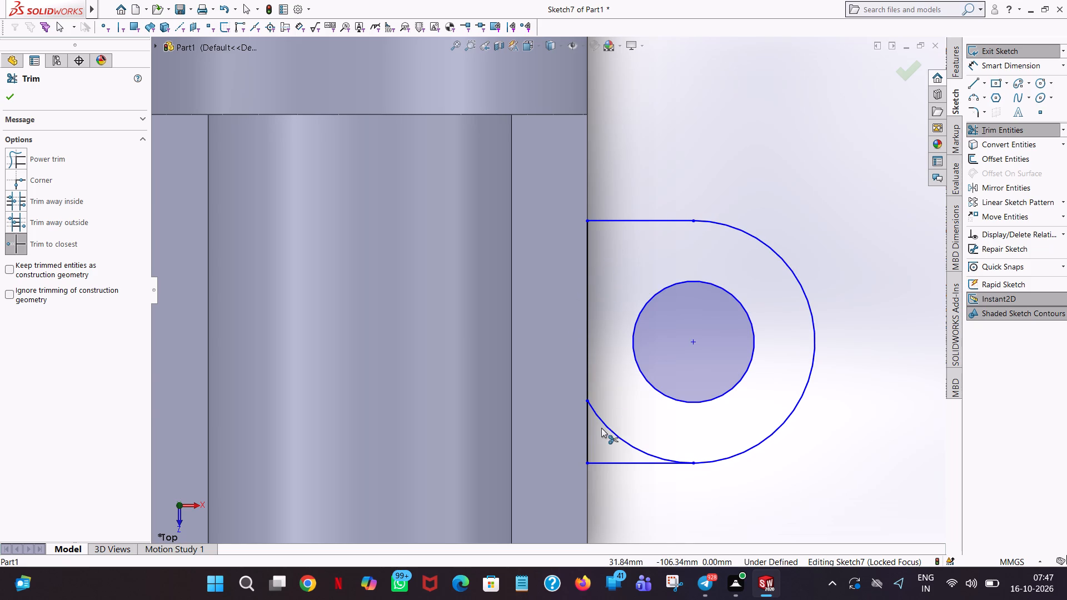
{"action": "left_click", "coordinate": [606, 425]}
{"action": "scroll", "coordinate": [625, 377], "scroll_direction": "up", "scroll_amount": 7}
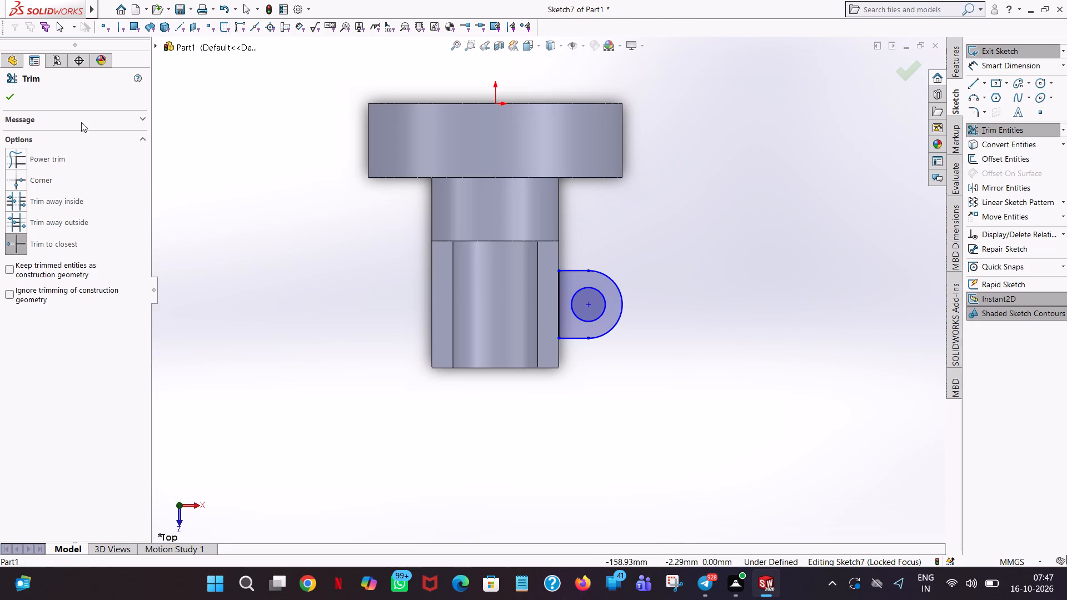
{"action": "left_click", "coordinate": [5, 97]}
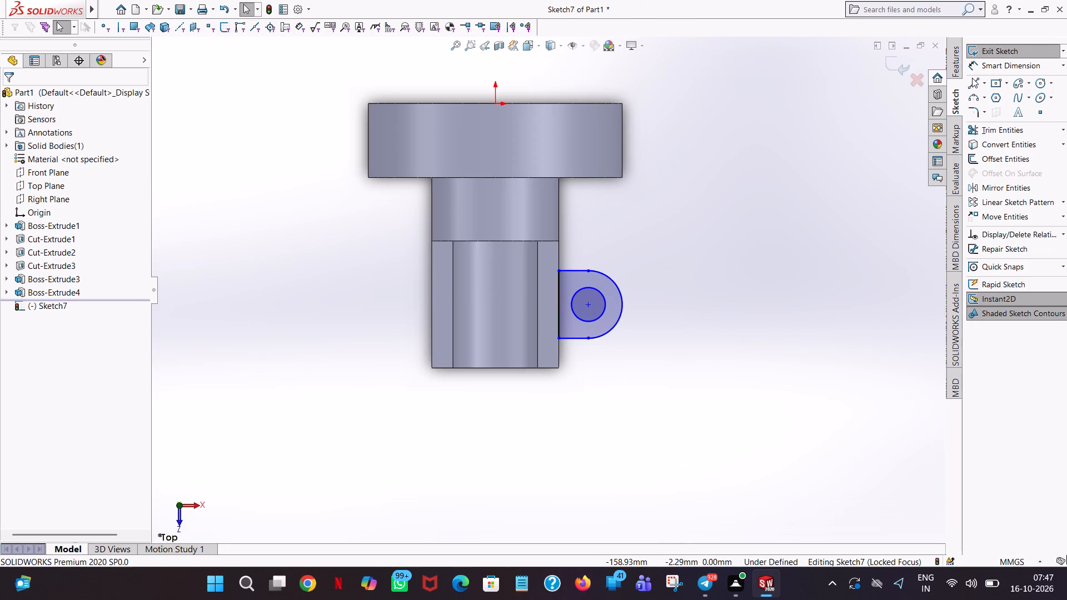
Sketch a vertical line about 51 mm long along the centre axis from the middle of the extension's free end.
{"action": "left_click", "coordinate": [972, 78]}
{"action": "left_click", "coordinate": [493, 367]}
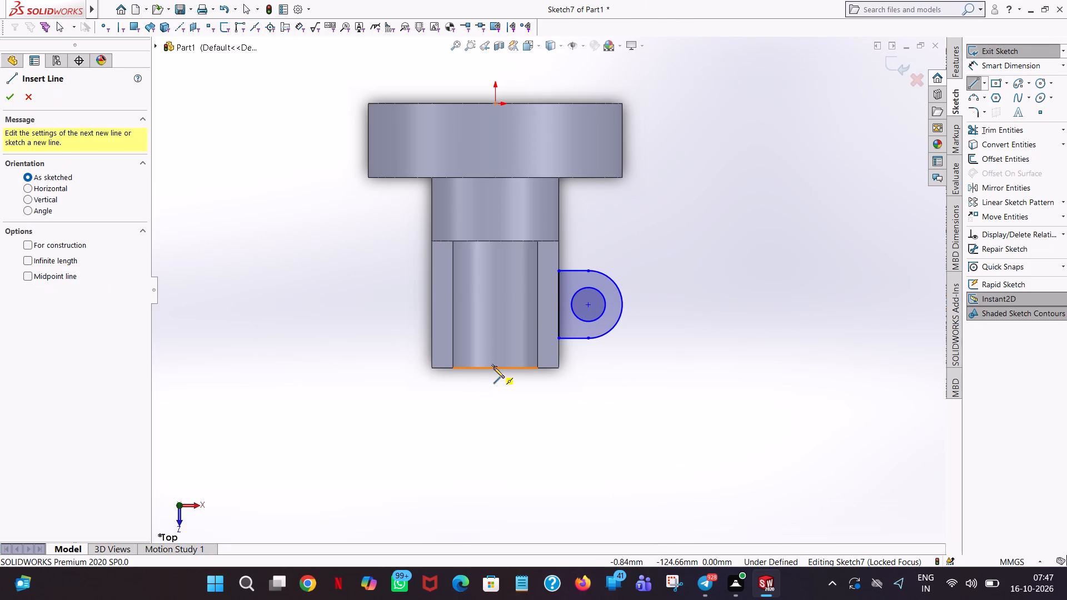
{"action": "left_click", "coordinate": [496, 261]}
{"action": "right_click", "coordinate": [496, 261]}
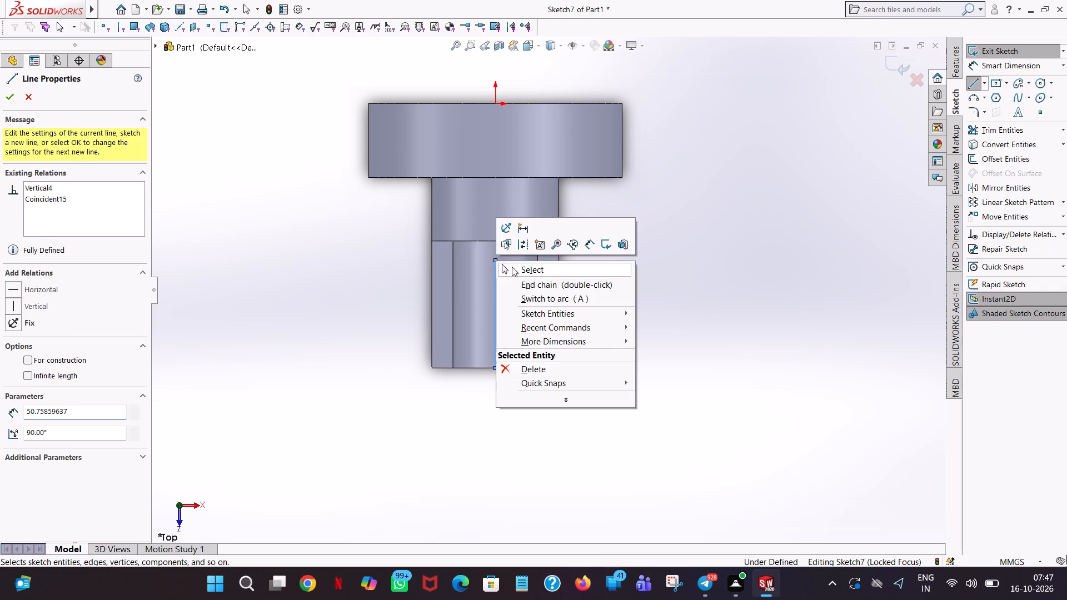
{"action": "left_click", "coordinate": [512, 267]}
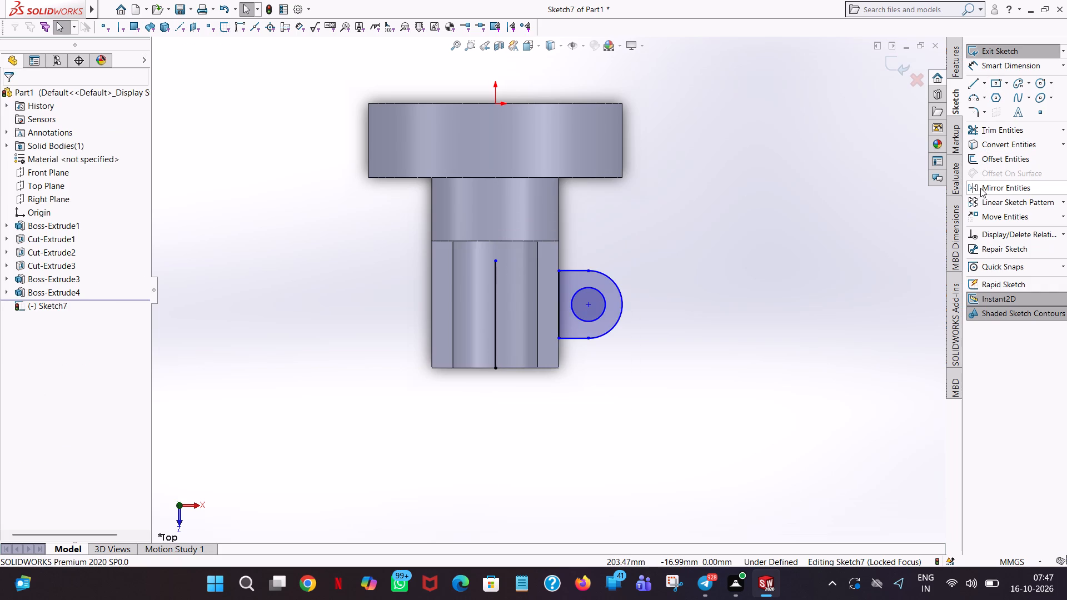
Mirror the lobe outline and its inner circle about the vertical centre line, keeping the originals.
{"action": "left_click", "coordinate": [980, 188]}
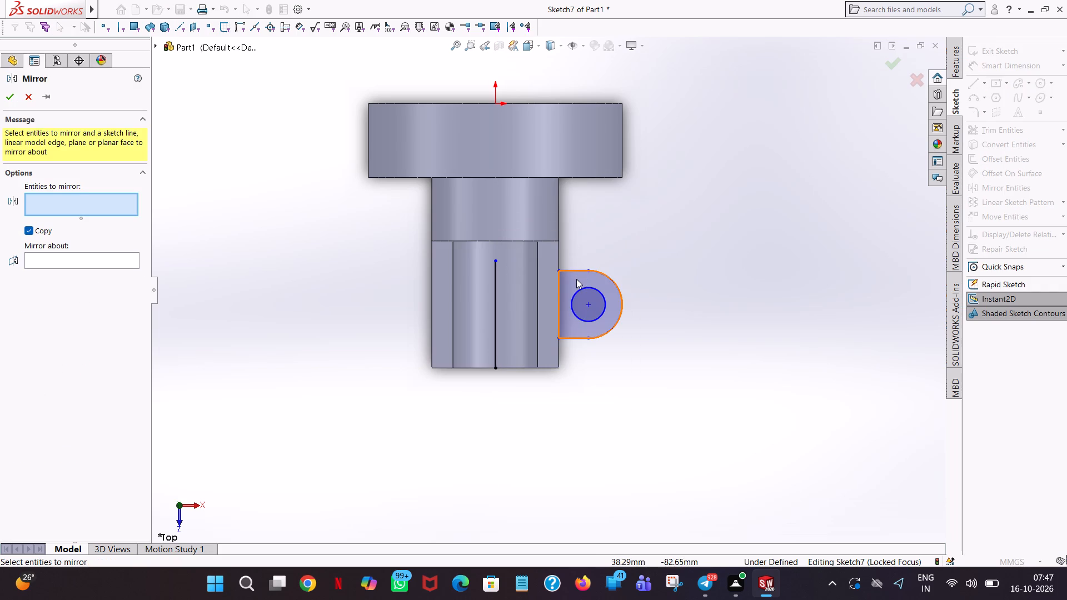
{"action": "left_click", "coordinate": [576, 279]}
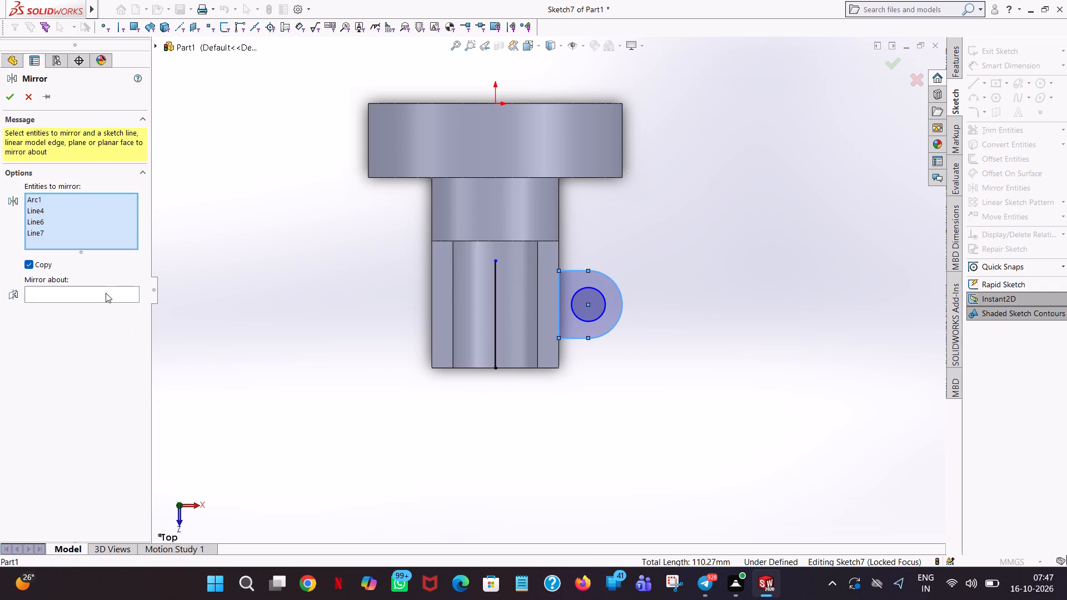
{"action": "left_click", "coordinate": [577, 295]}
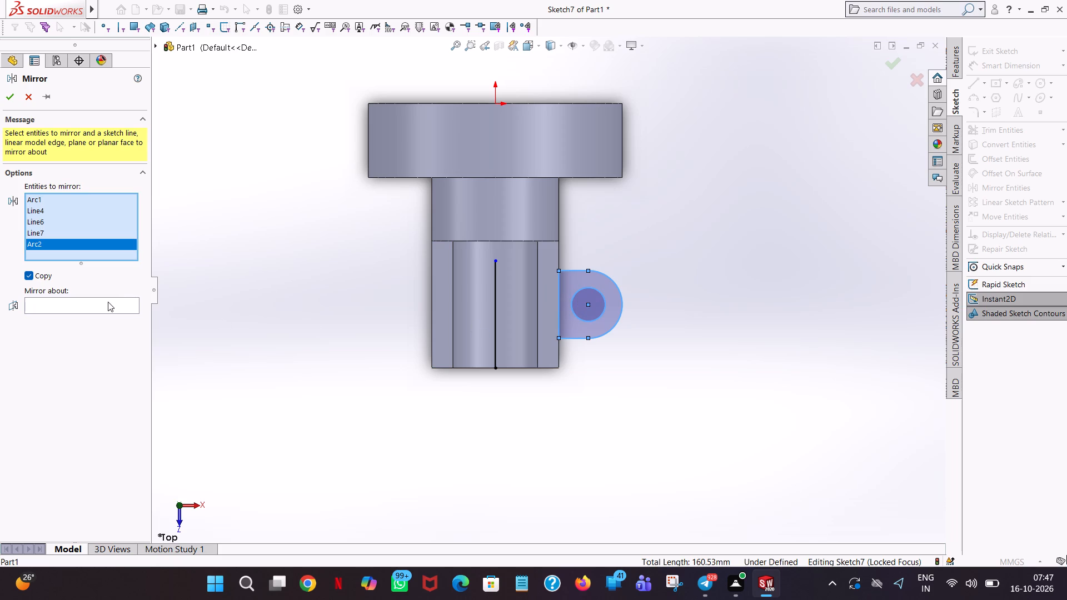
{"action": "left_click", "coordinate": [107, 302]}
{"action": "left_click", "coordinate": [492, 295]}
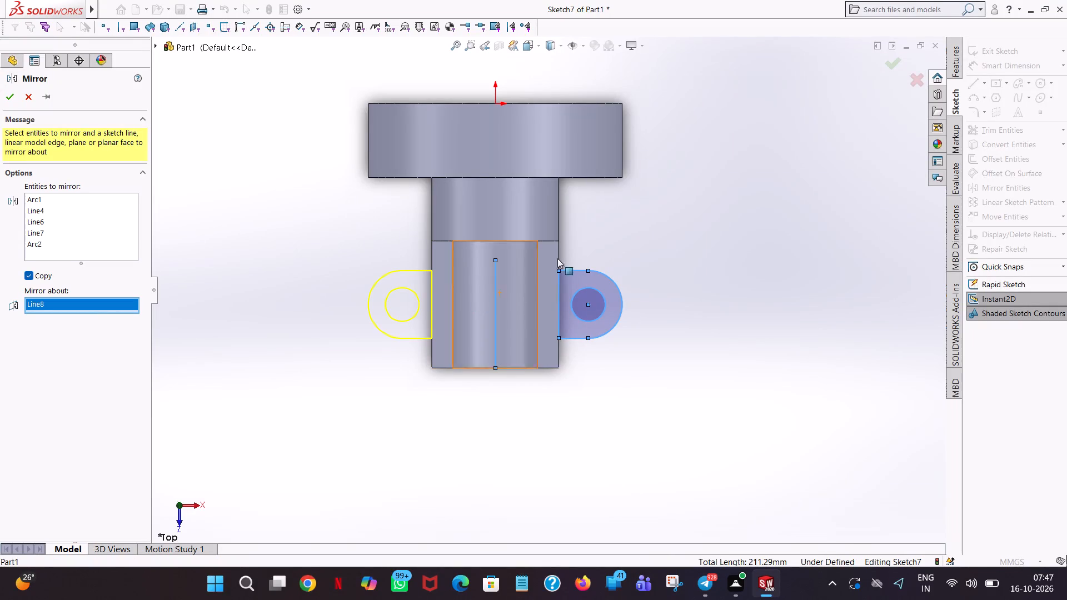
{"action": "left_click", "coordinate": [13, 98]}
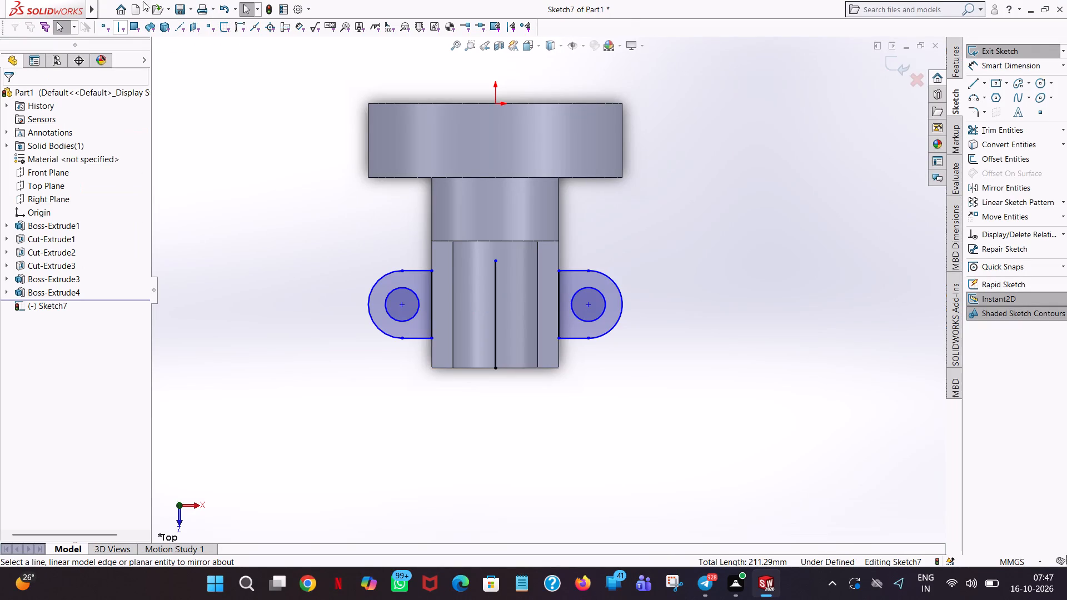
Trim away the vertical centre line used for mirroring.
{"action": "left_click", "coordinate": [1000, 133]}
{"action": "left_click", "coordinate": [498, 298]}
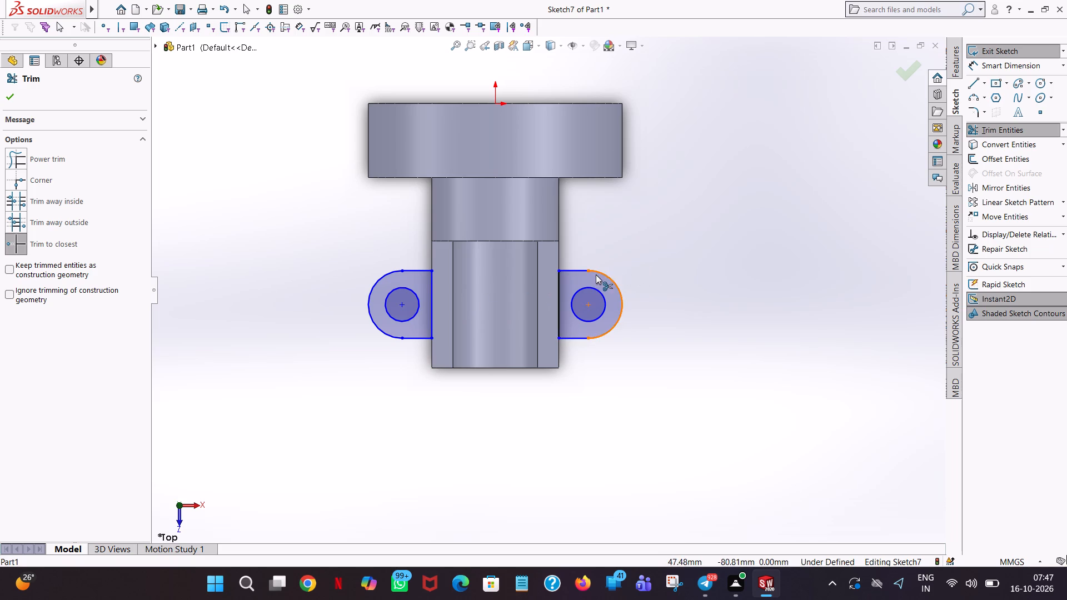
Add a radius dimension to the outer arc of the original lobe on the +X side.
{"action": "scroll", "coordinate": [596, 274], "scroll_direction": "down", "scroll_amount": 7}
{"action": "scroll", "coordinate": [545, 295], "scroll_direction": "up", "scroll_amount": 7}
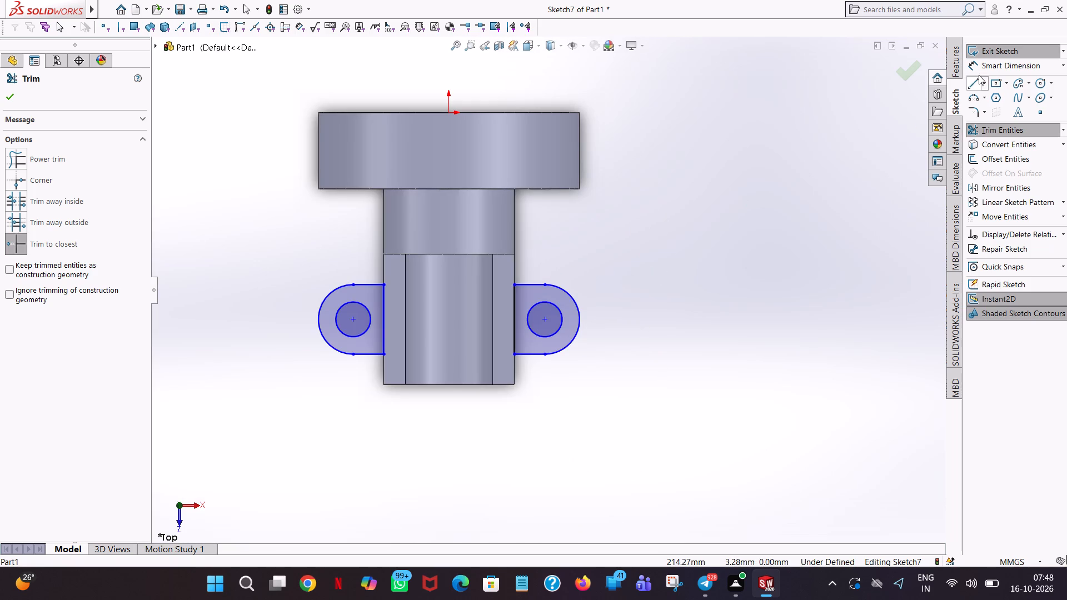
{"action": "left_click", "coordinate": [989, 68]}
{"action": "left_click", "coordinate": [564, 289]}
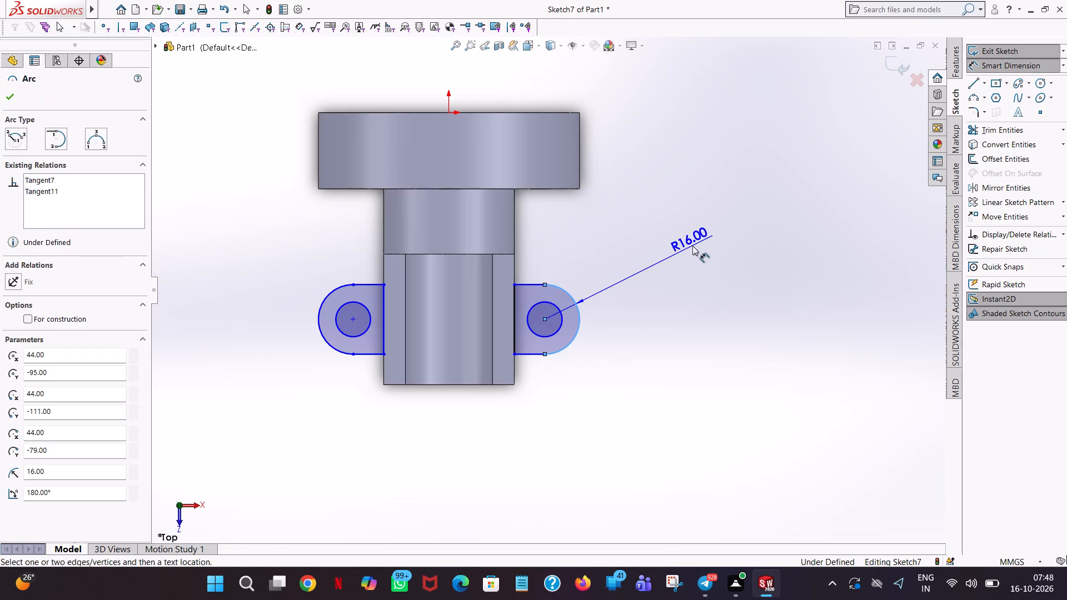
{"action": "left_click", "coordinate": [692, 246]}
{"action": "left_click", "coordinate": [654, 228]}
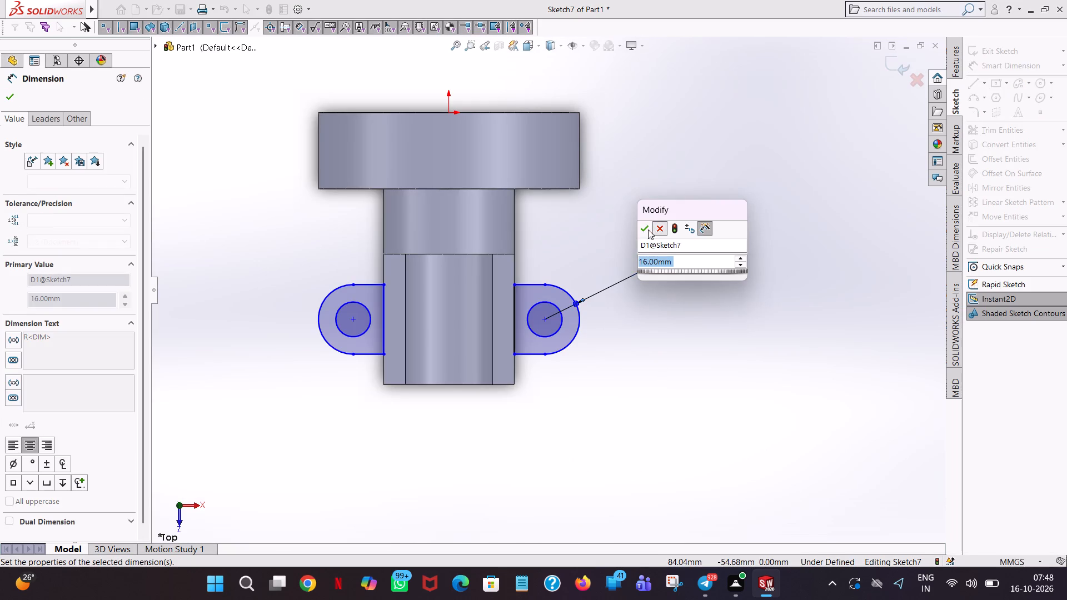
{"action": "left_click", "coordinate": [659, 216]}
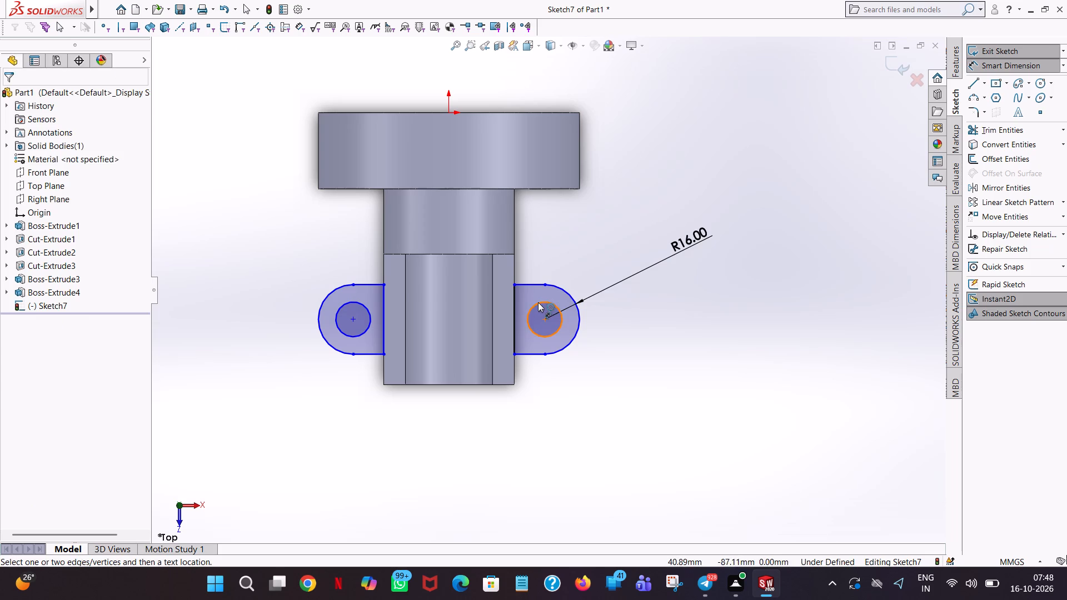
Dimension the diameter of the +X lobe's hole and the length of its straight edge nearest the disc.
{"action": "left_click", "coordinate": [538, 302]}
{"action": "left_click", "coordinate": [628, 216]}
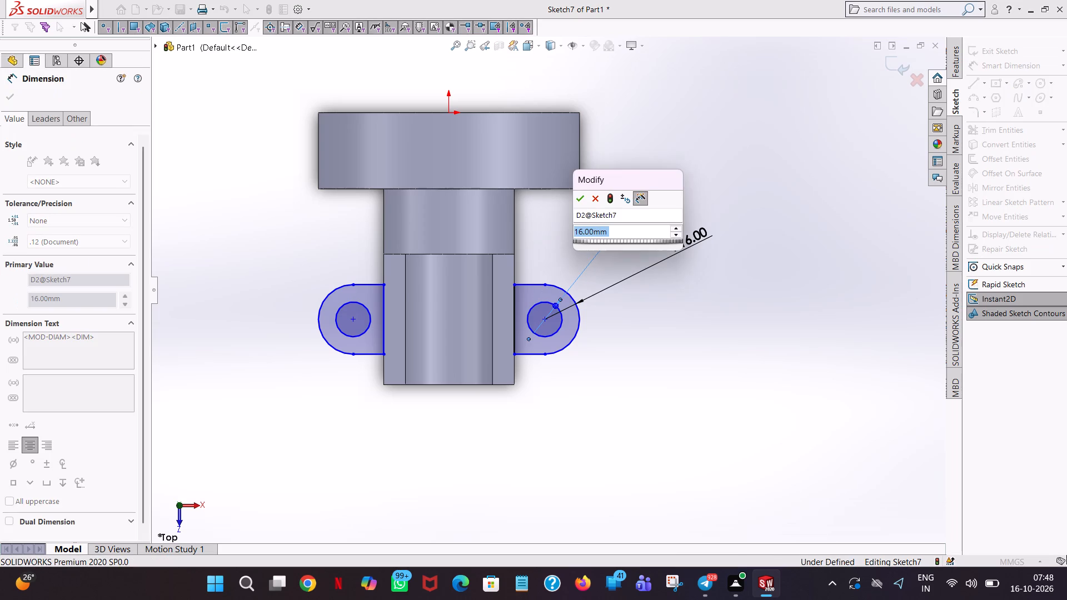
{"action": "left_click", "coordinate": [578, 202]}
{"action": "left_click", "coordinate": [619, 186]}
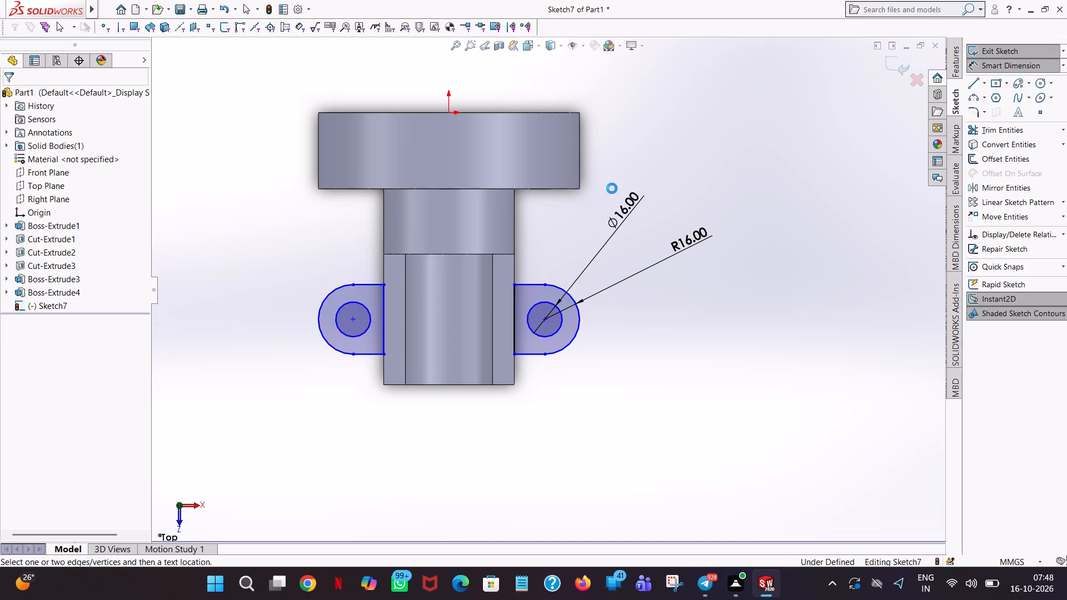
{"action": "left_click", "coordinate": [525, 283]}
{"action": "left_click", "coordinate": [533, 241]}
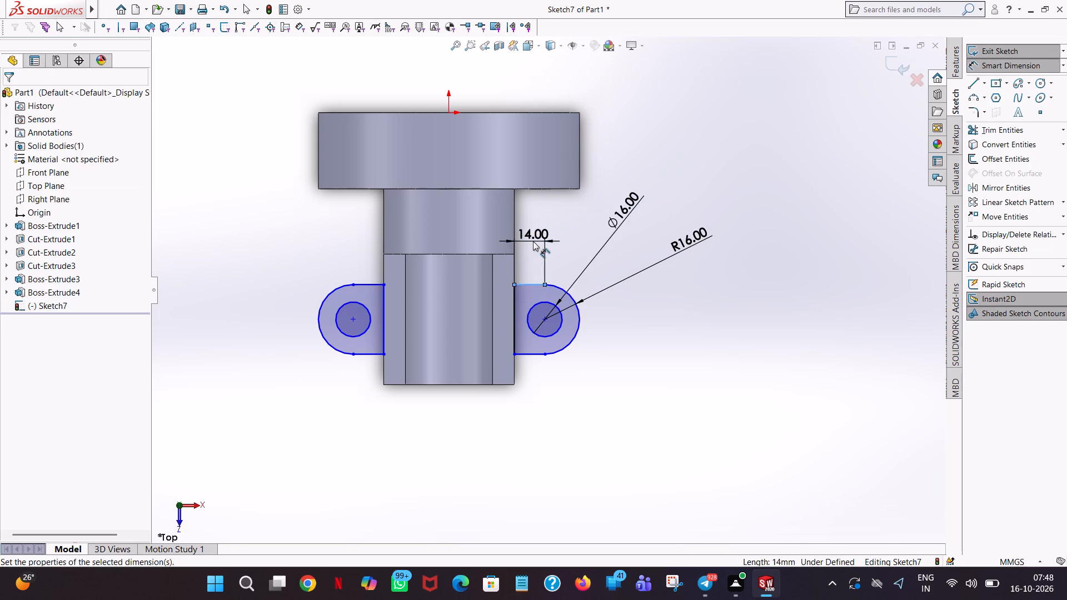
{"action": "left_click", "coordinate": [486, 229]}
{"action": "left_click", "coordinate": [733, 145]}
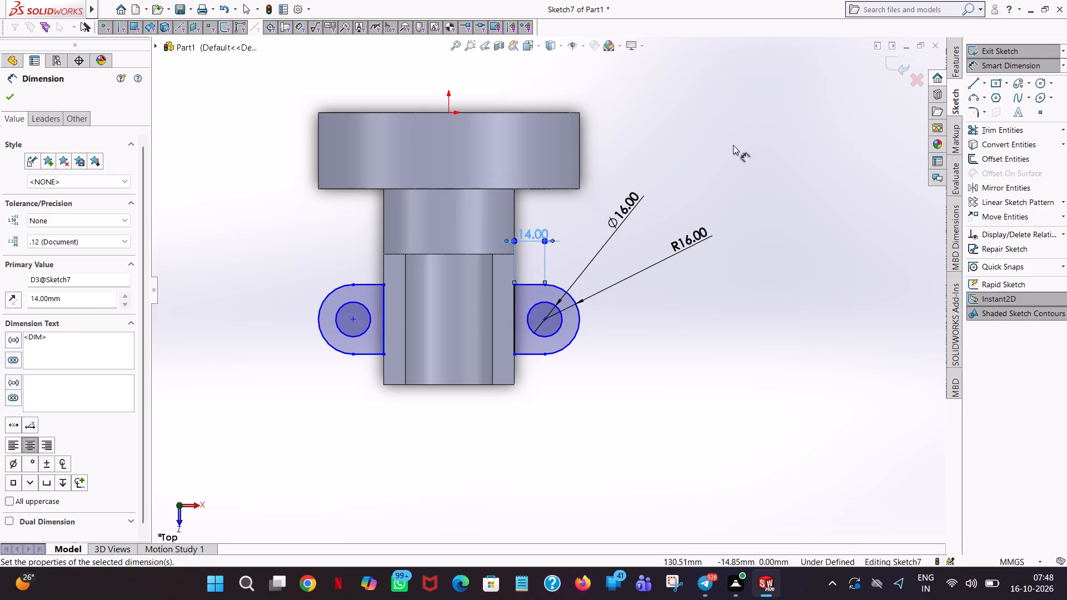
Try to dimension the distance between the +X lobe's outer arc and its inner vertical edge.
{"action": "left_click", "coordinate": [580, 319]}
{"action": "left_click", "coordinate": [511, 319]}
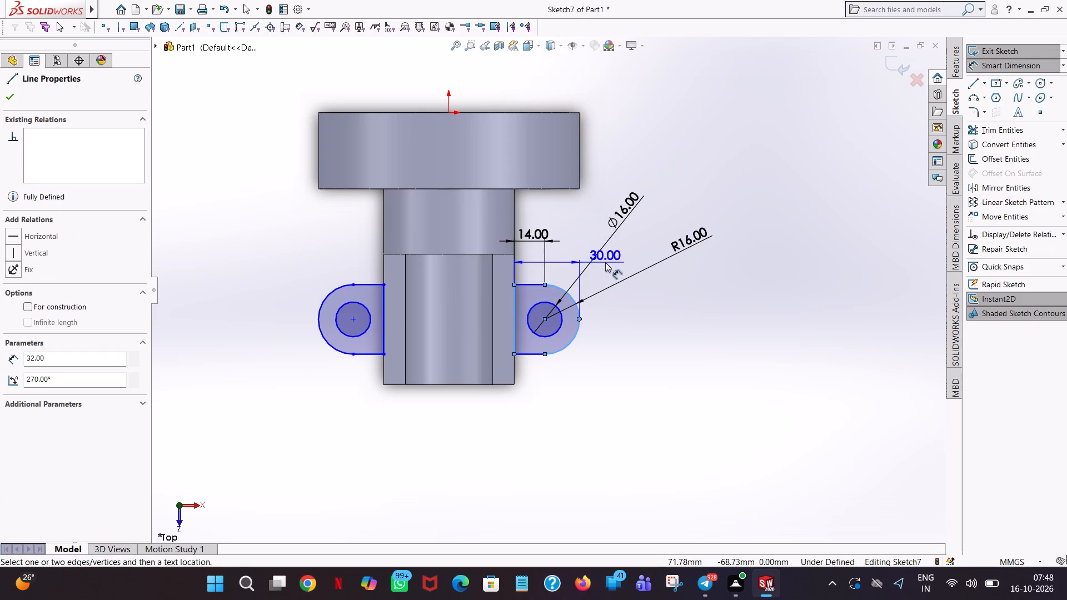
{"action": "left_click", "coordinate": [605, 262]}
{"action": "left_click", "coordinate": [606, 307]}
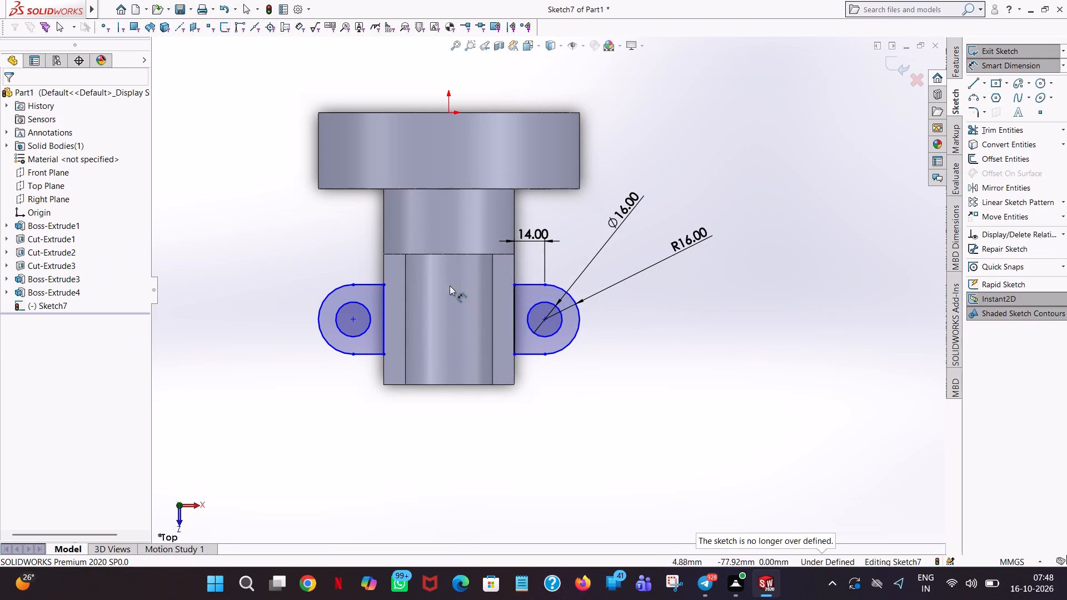
Dimension the vertical distance from the origin to the centre of the +X lobe's hole.
{"action": "left_click", "coordinate": [546, 319]}
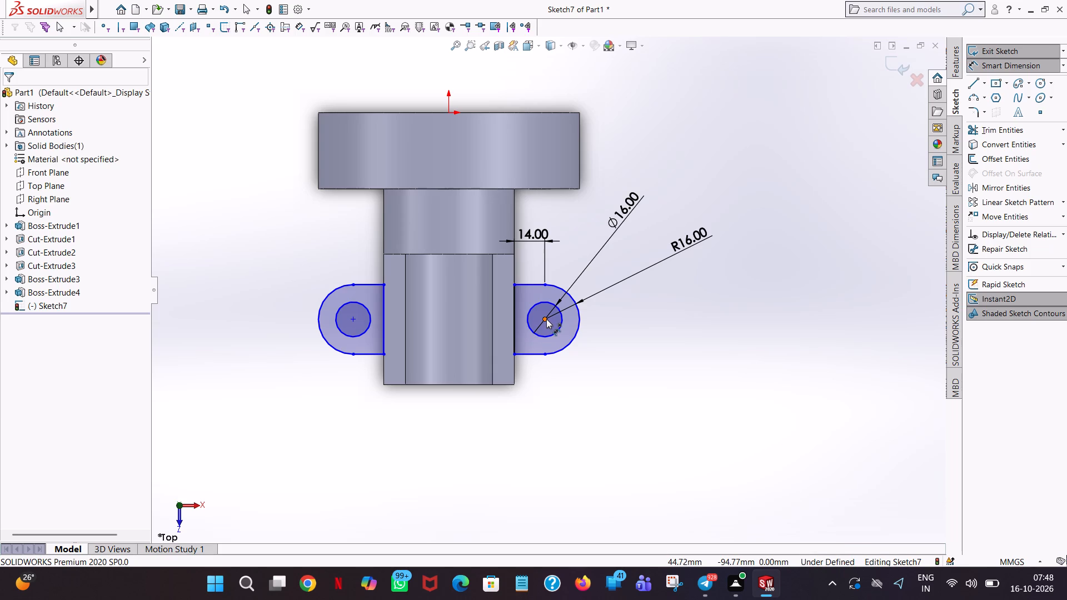
{"action": "left_click", "coordinate": [451, 113]}
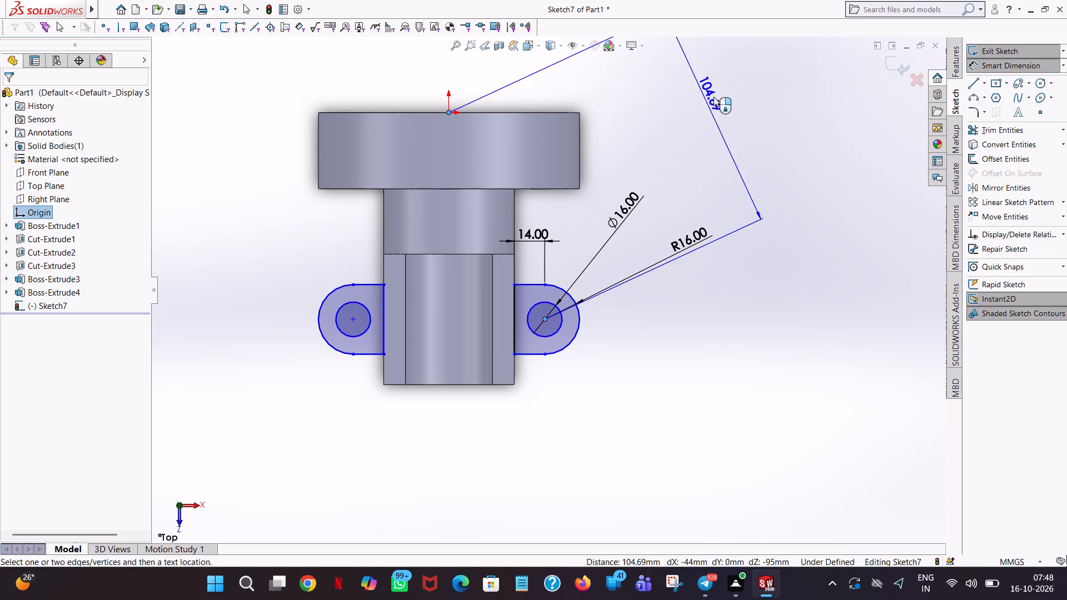
{"action": "left_click", "coordinate": [779, 172]}
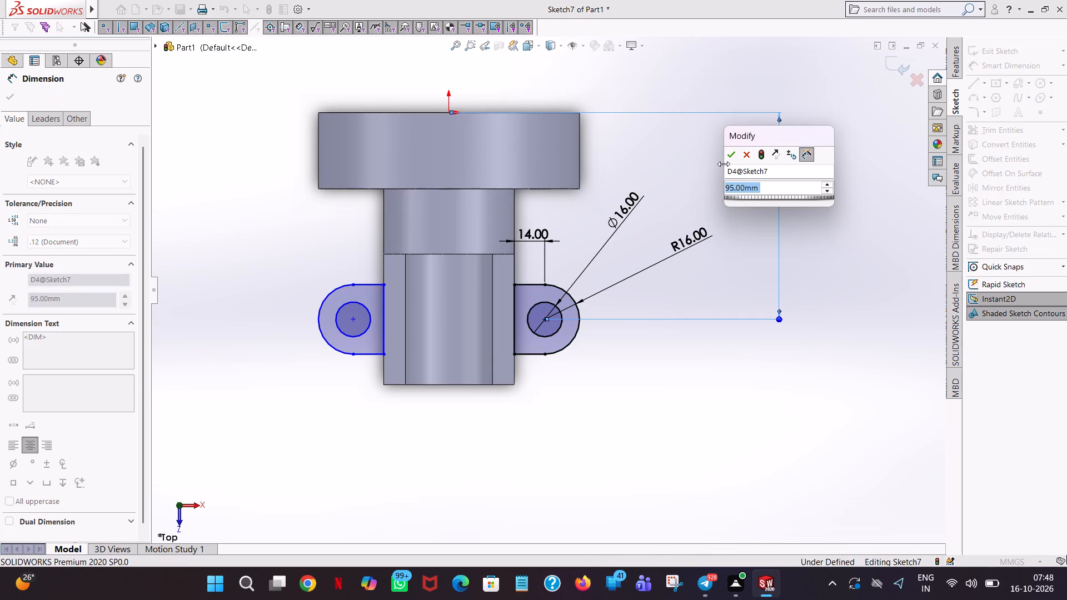
{"action": "left_click", "coordinate": [731, 157]}
{"action": "left_click", "coordinate": [640, 167]}
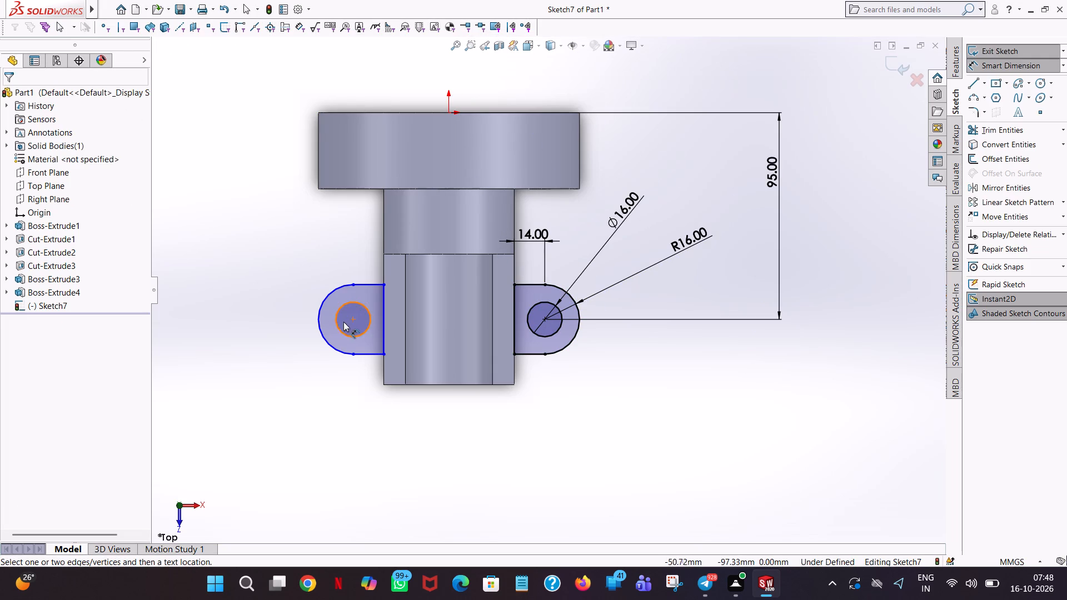
Dimension the vertical distance from the origin to the centre of the mirrored lobe's hole.
{"action": "left_click", "coordinate": [351, 318]}
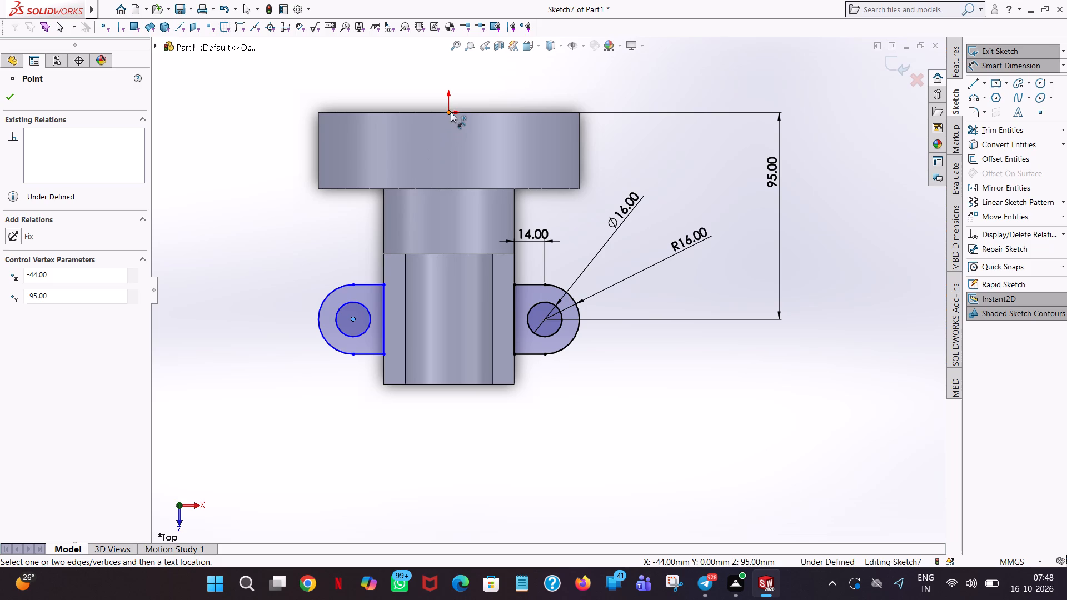
{"action": "left_click", "coordinate": [448, 114]}
{"action": "left_click", "coordinate": [264, 195]}
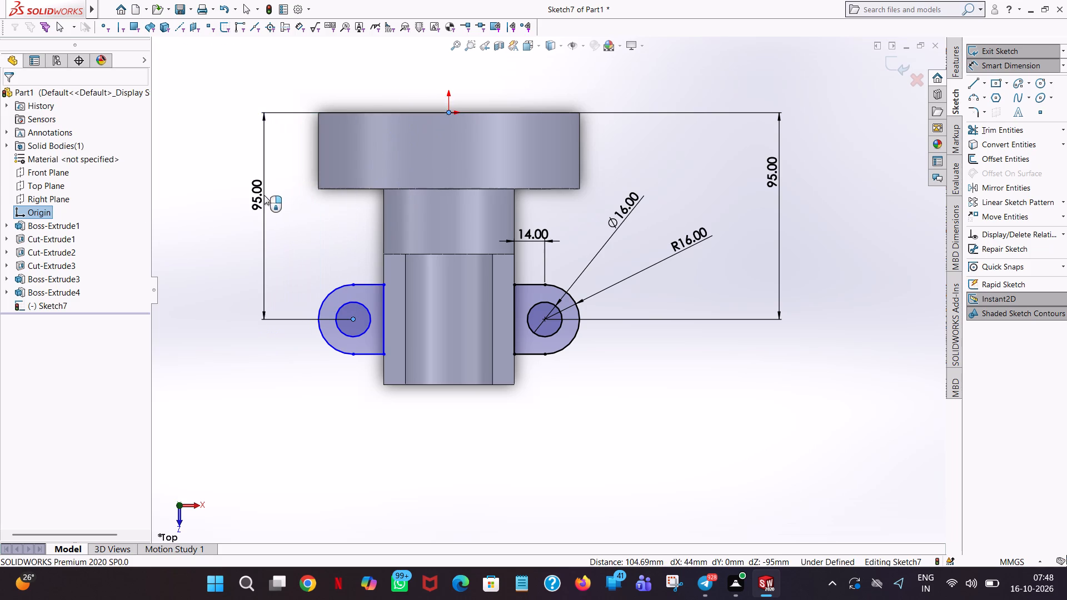
{"action": "left_click", "coordinate": [216, 181]}
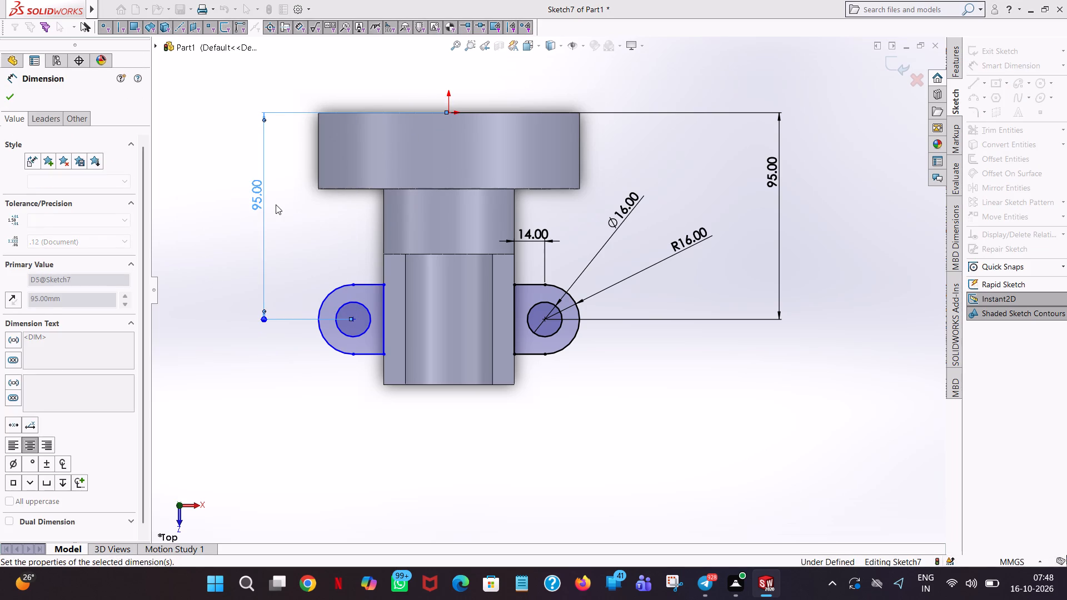
{"action": "left_click", "coordinate": [277, 206]}
Dimension the mirrored lobe's outer arc radius and the diameter of its hole.
{"action": "left_click", "coordinate": [332, 350]}
{"action": "left_click", "coordinate": [254, 378]}
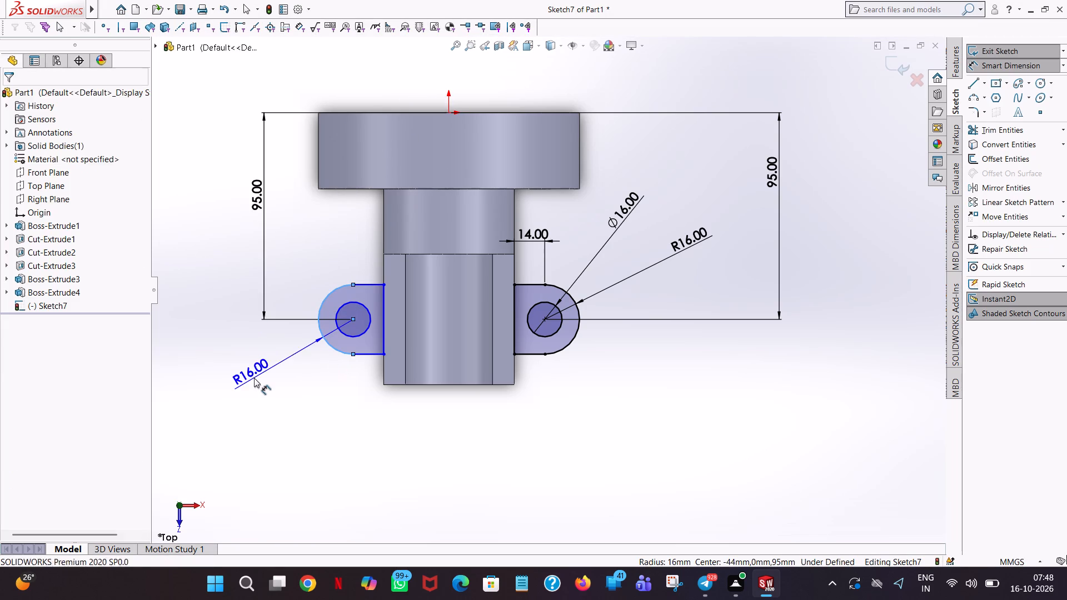
{"action": "left_click", "coordinate": [209, 361]}
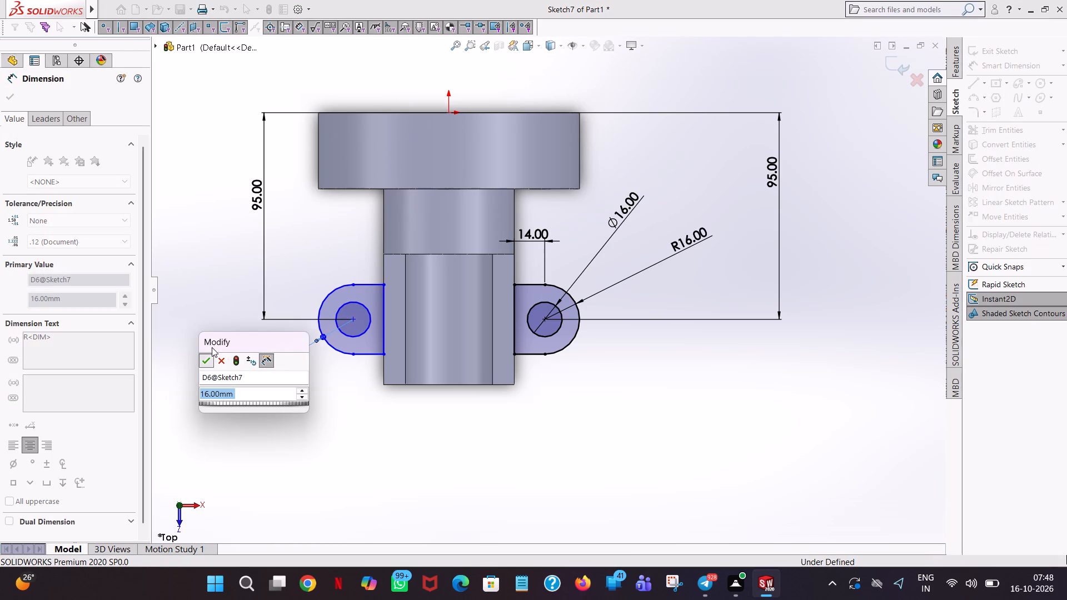
{"action": "left_click", "coordinate": [221, 313]}
{"action": "left_click", "coordinate": [338, 328]}
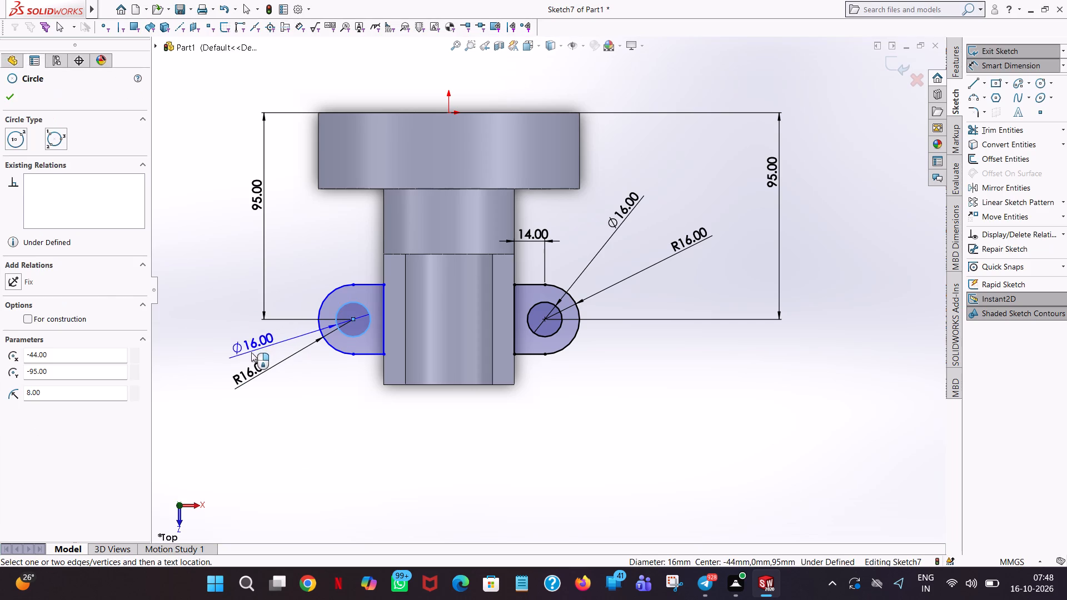
{"action": "left_click", "coordinate": [248, 353]}
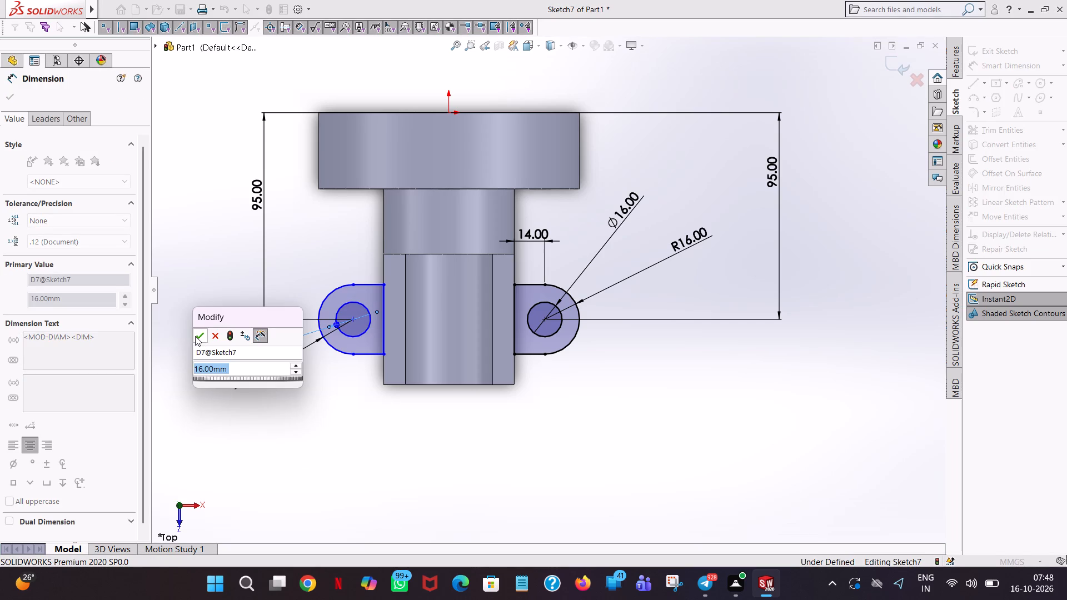
{"action": "left_click", "coordinate": [195, 336]}
{"action": "left_click", "coordinate": [198, 269]}
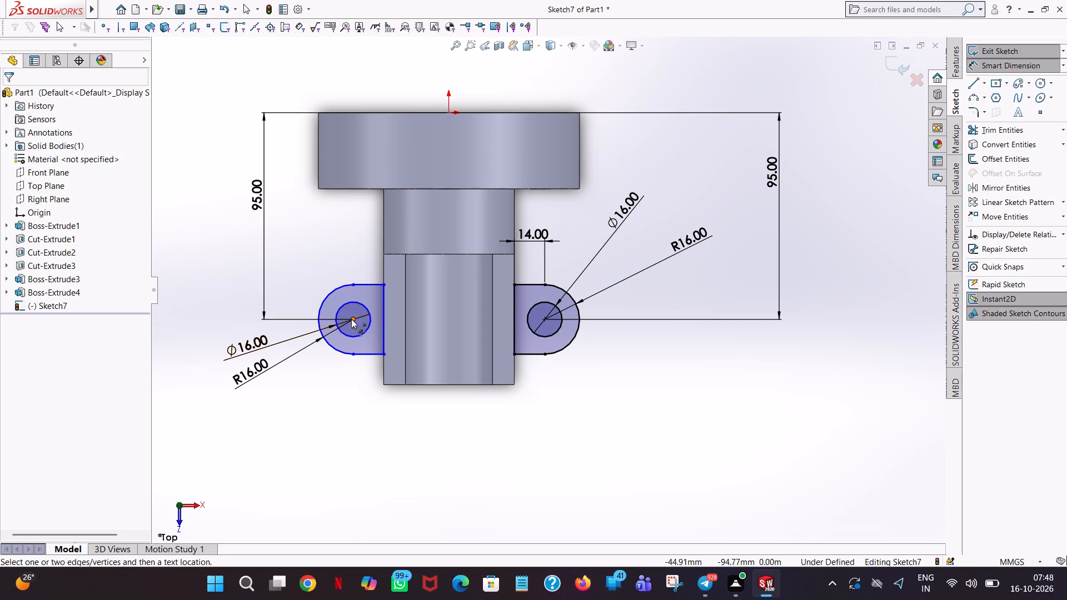
Dimension the lengths of the mirrored lobe's inner vertical edge and its straight edge nearest the disc.
{"action": "left_click", "coordinate": [383, 323]}
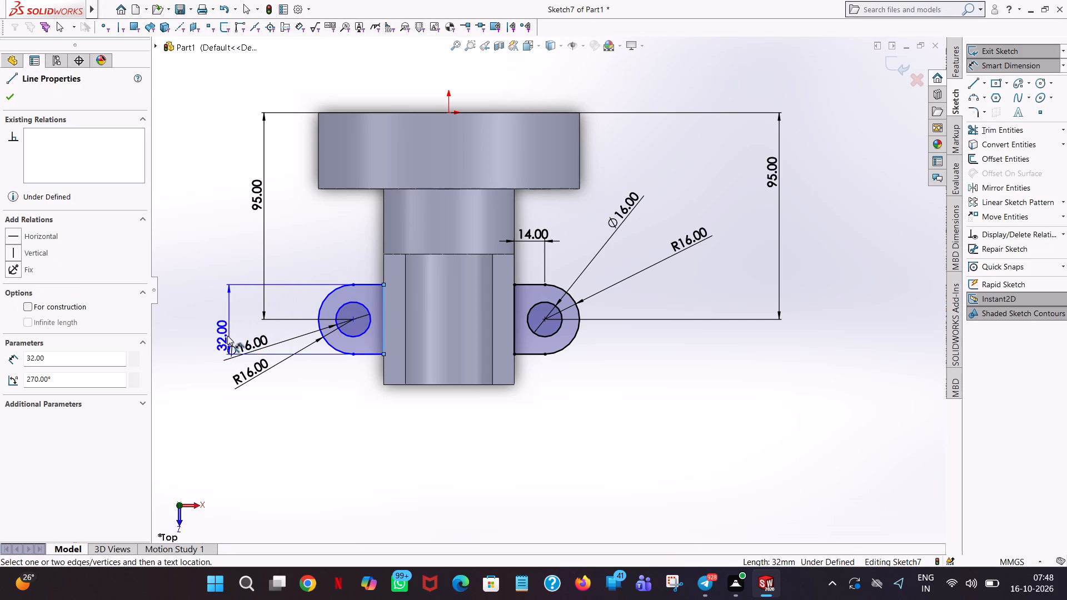
{"action": "left_click", "coordinate": [196, 331]}
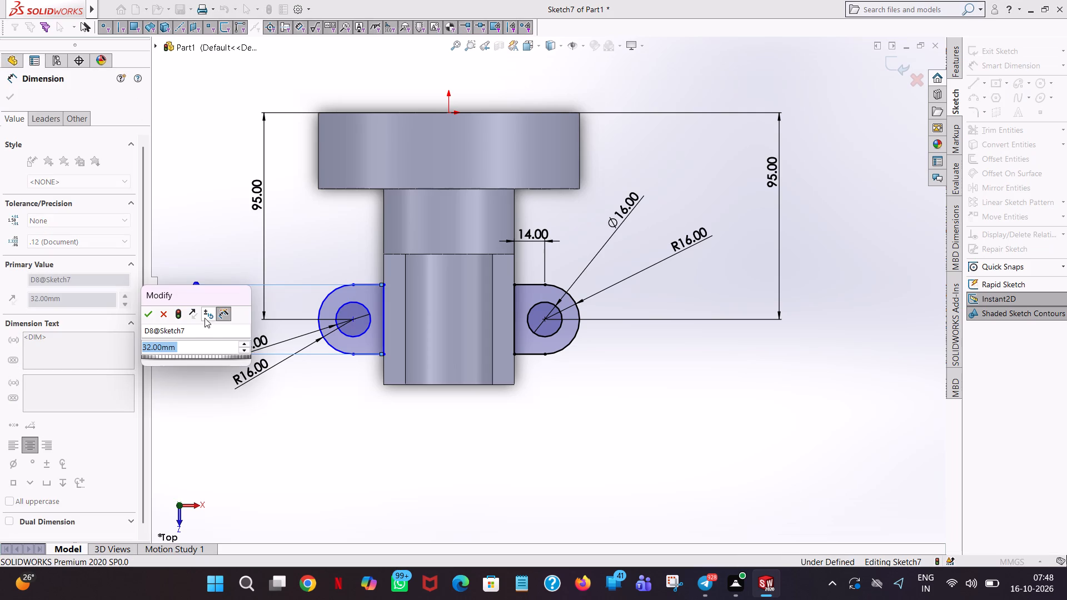
{"action": "left_click", "coordinate": [146, 314]}
{"action": "left_click", "coordinate": [208, 227]}
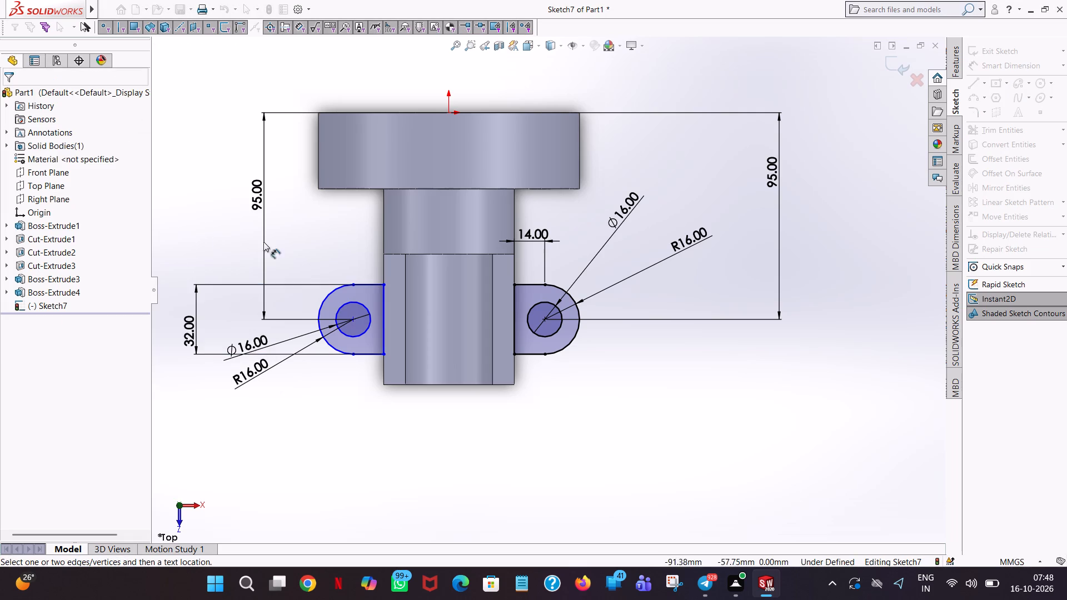
{"action": "left_click", "coordinate": [363, 283]}
{"action": "left_click", "coordinate": [362, 263]}
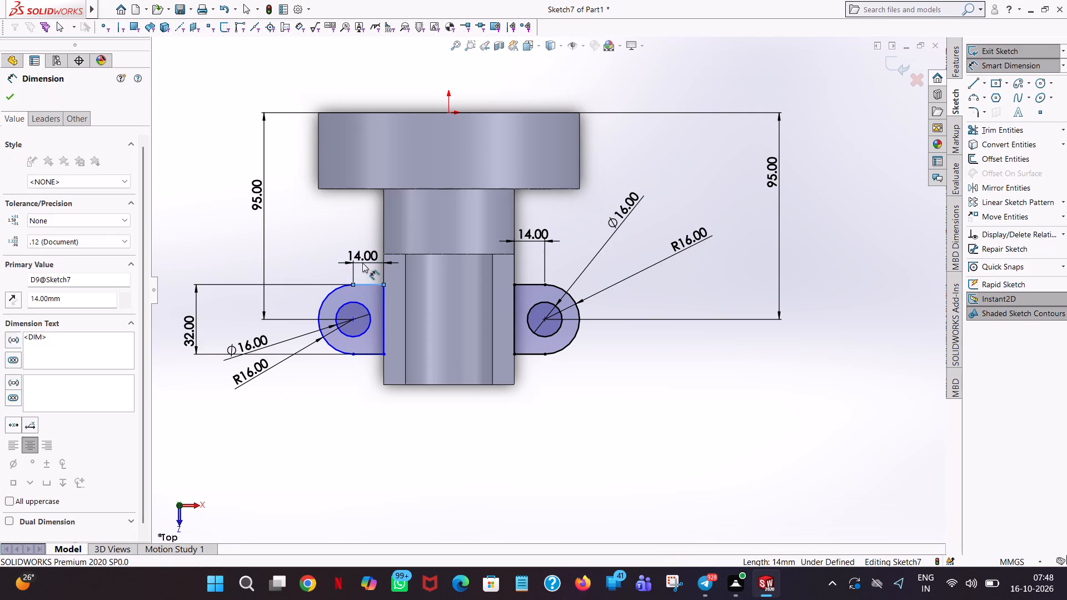
{"action": "left_click", "coordinate": [315, 248]}
{"action": "left_click", "coordinate": [302, 226]}
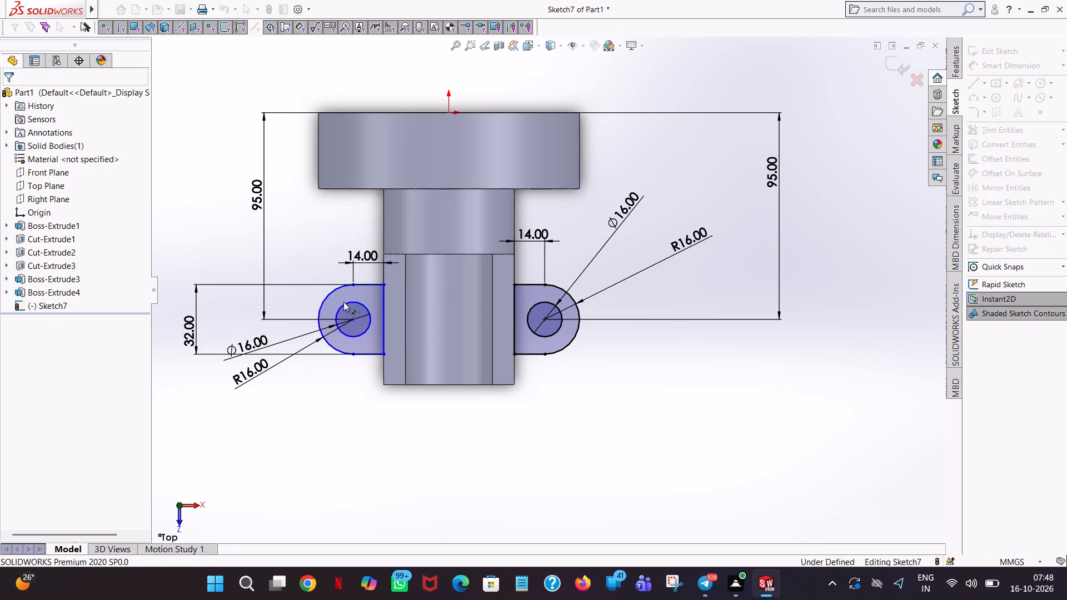
Dimension the horizontal distance from the mirrored lobe's hole centre to the middle of the extension's free end.
{"action": "left_click", "coordinate": [354, 318]}
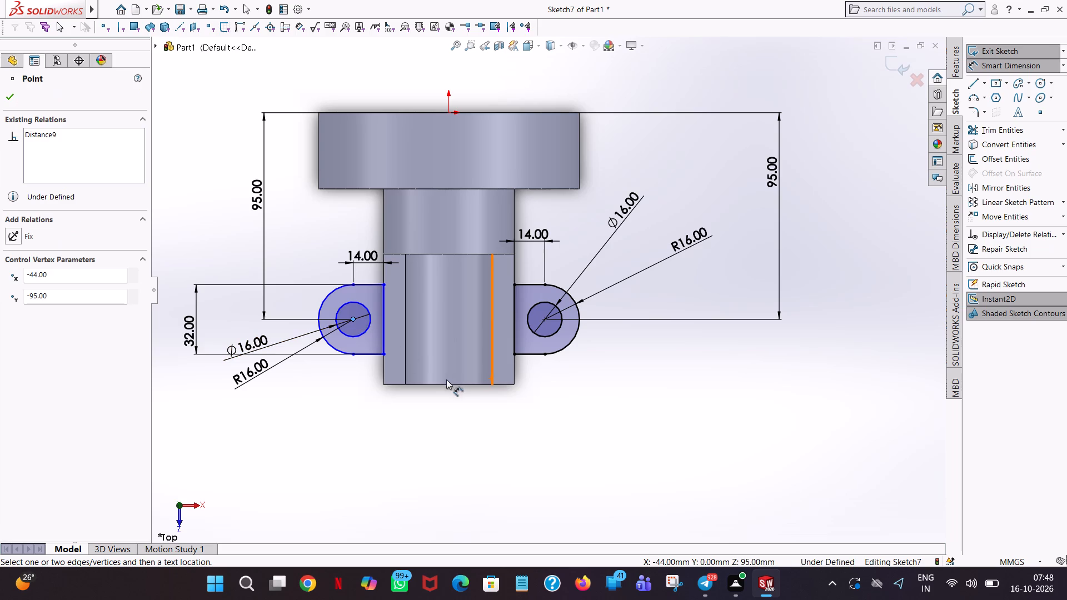
{"action": "left_click", "coordinate": [447, 383]}
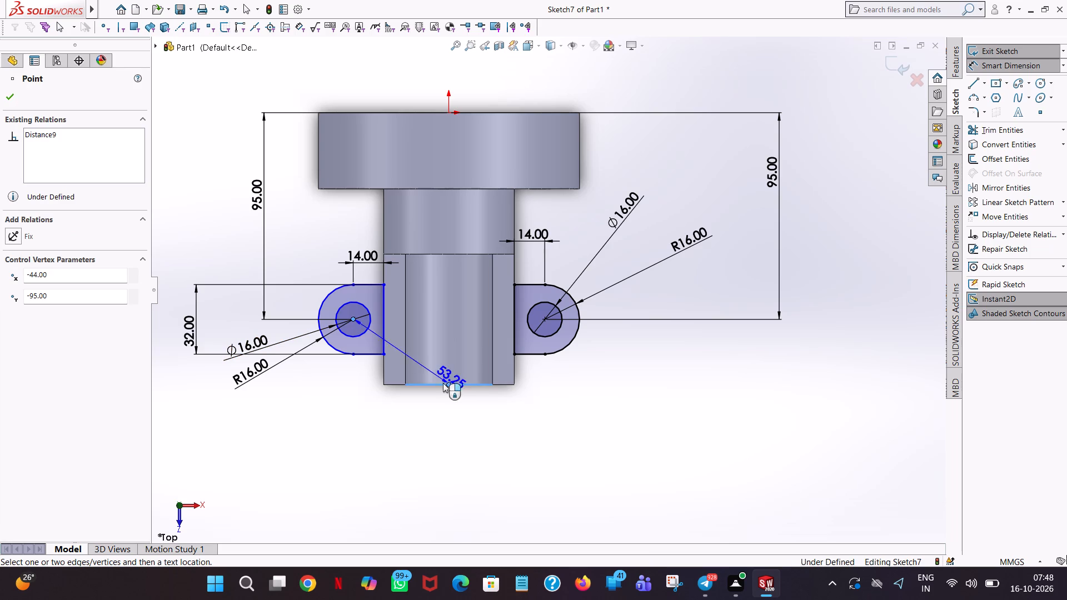
{"action": "left_click_drag", "start_coordinate": [401, 421], "coordinate": [402, 426]}
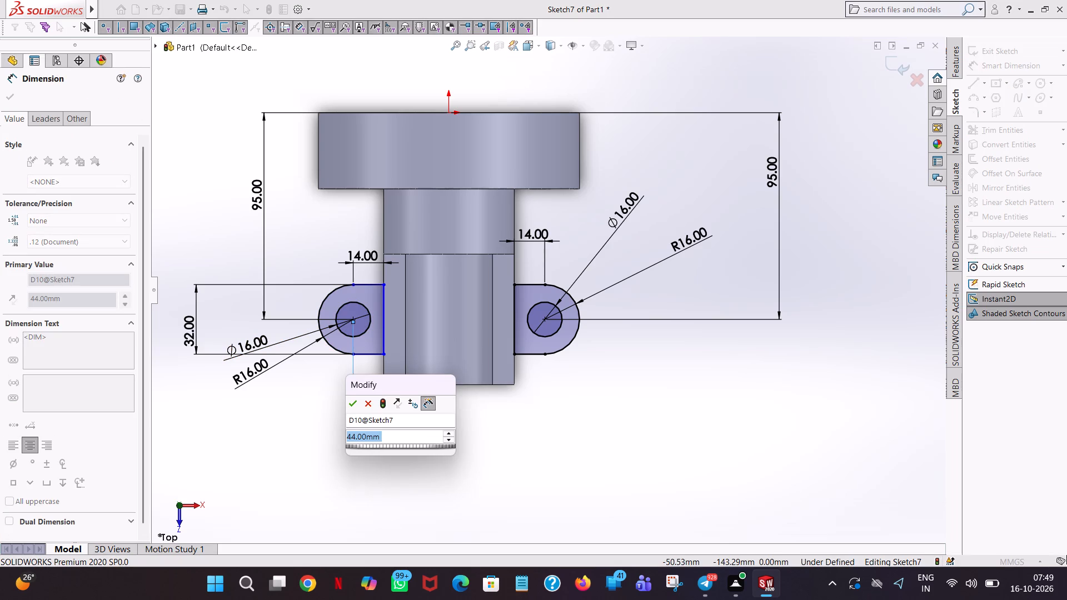
{"action": "left_click", "coordinate": [352, 412]}
{"action": "left_click", "coordinate": [351, 406]}
{"action": "left_click", "coordinate": [312, 405]}
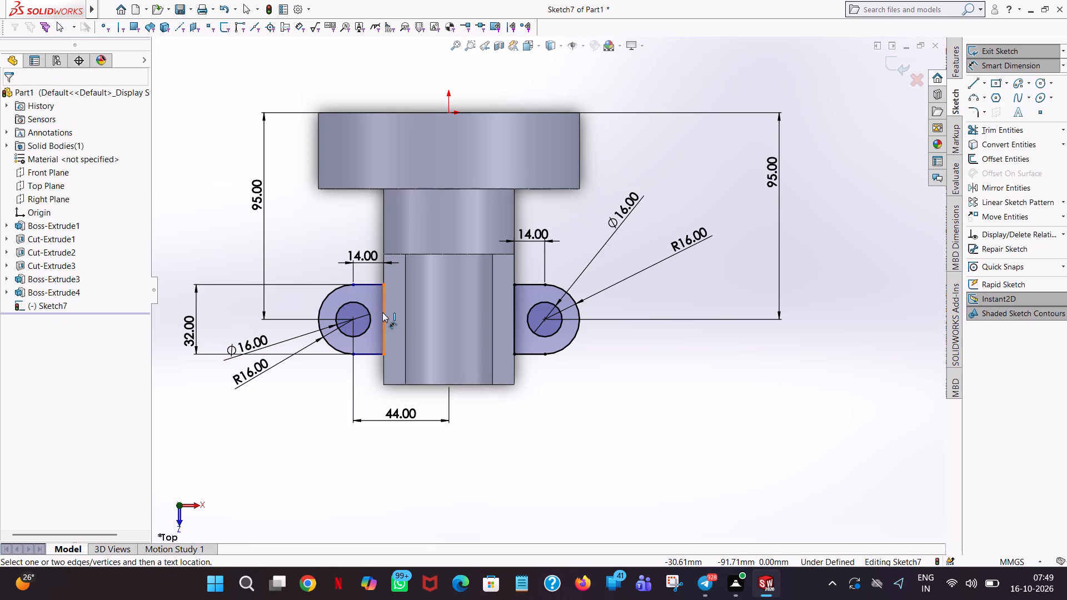
Dimension the horizontal distance between the mirrored lobe's inner vertical edge and the extension's +X side edge.
{"action": "left_click", "coordinate": [382, 312]}
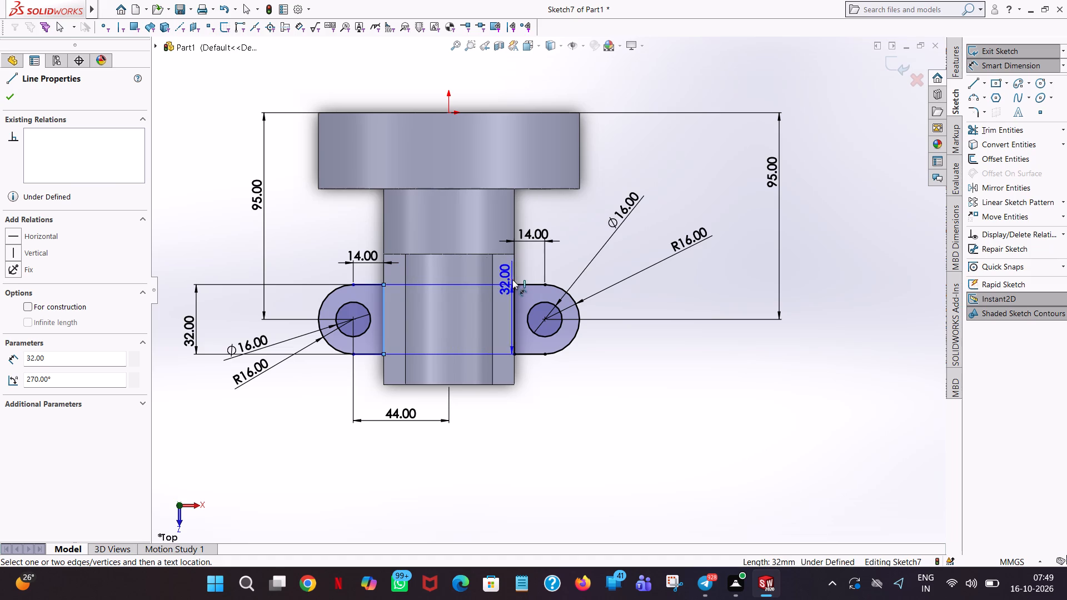
{"action": "left_click", "coordinate": [513, 281]}
{"action": "left_click", "coordinate": [472, 455]}
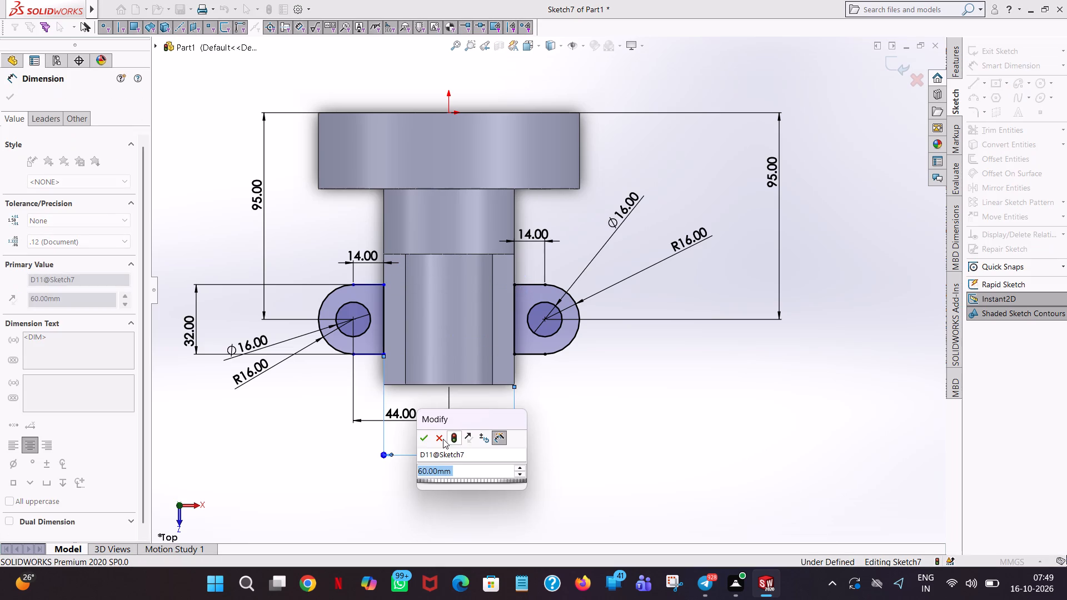
{"action": "left_click", "coordinate": [423, 438]}
{"action": "left_click", "coordinate": [618, 377]}
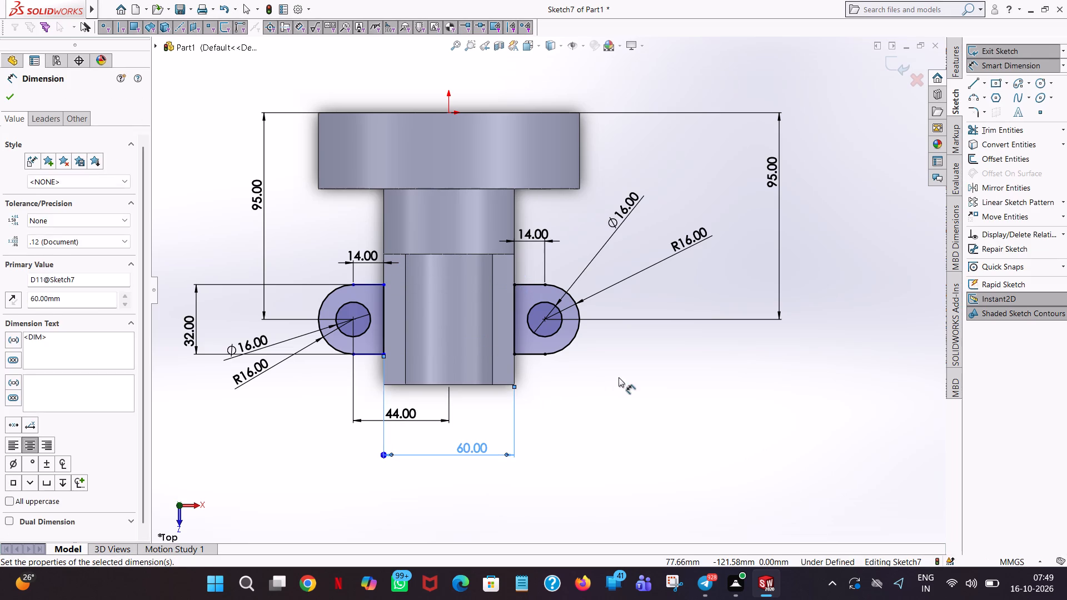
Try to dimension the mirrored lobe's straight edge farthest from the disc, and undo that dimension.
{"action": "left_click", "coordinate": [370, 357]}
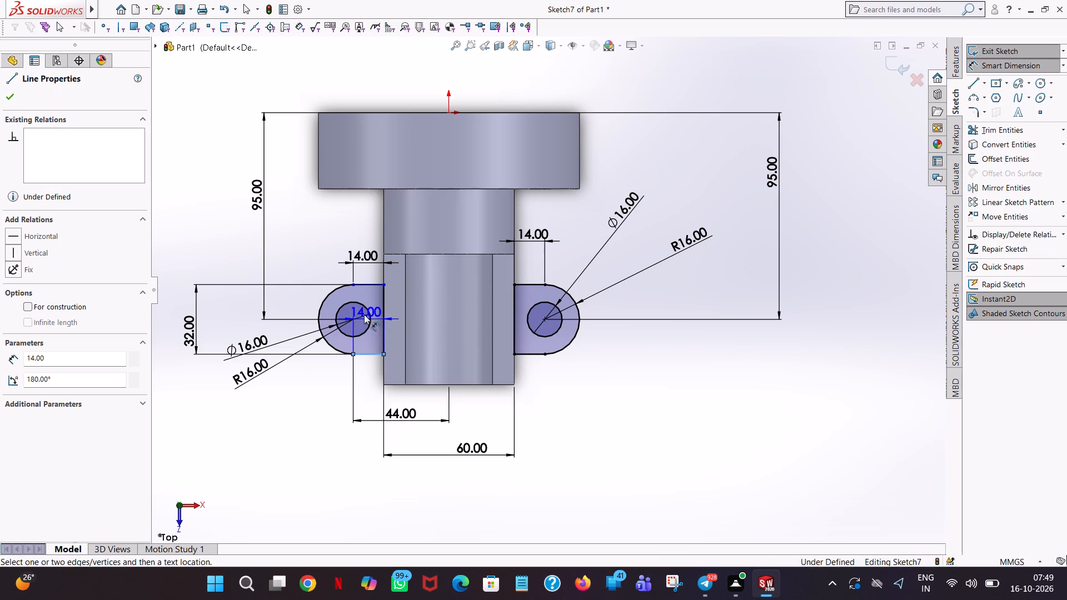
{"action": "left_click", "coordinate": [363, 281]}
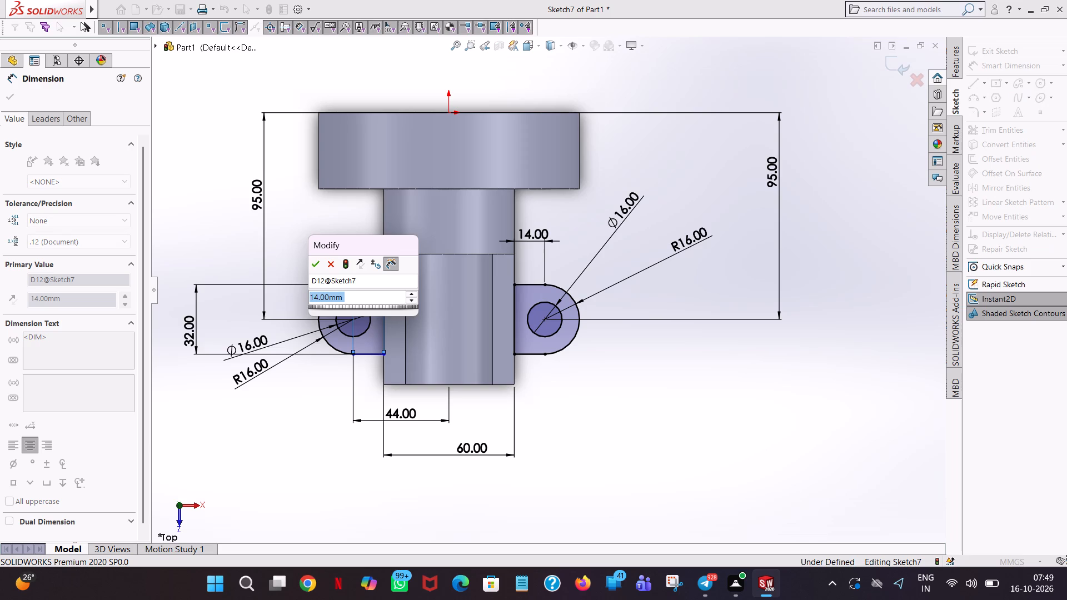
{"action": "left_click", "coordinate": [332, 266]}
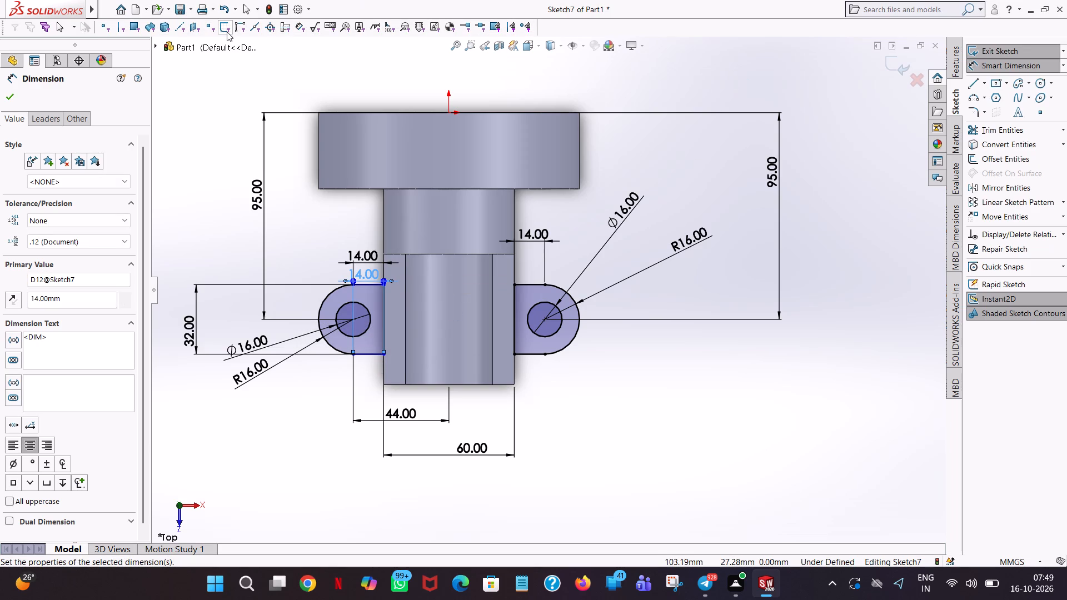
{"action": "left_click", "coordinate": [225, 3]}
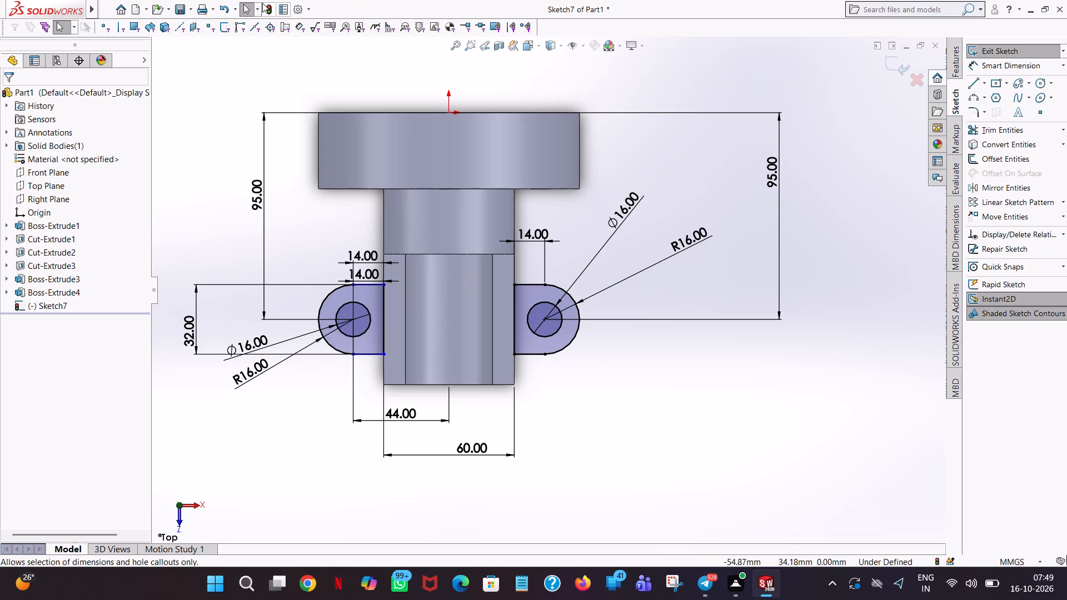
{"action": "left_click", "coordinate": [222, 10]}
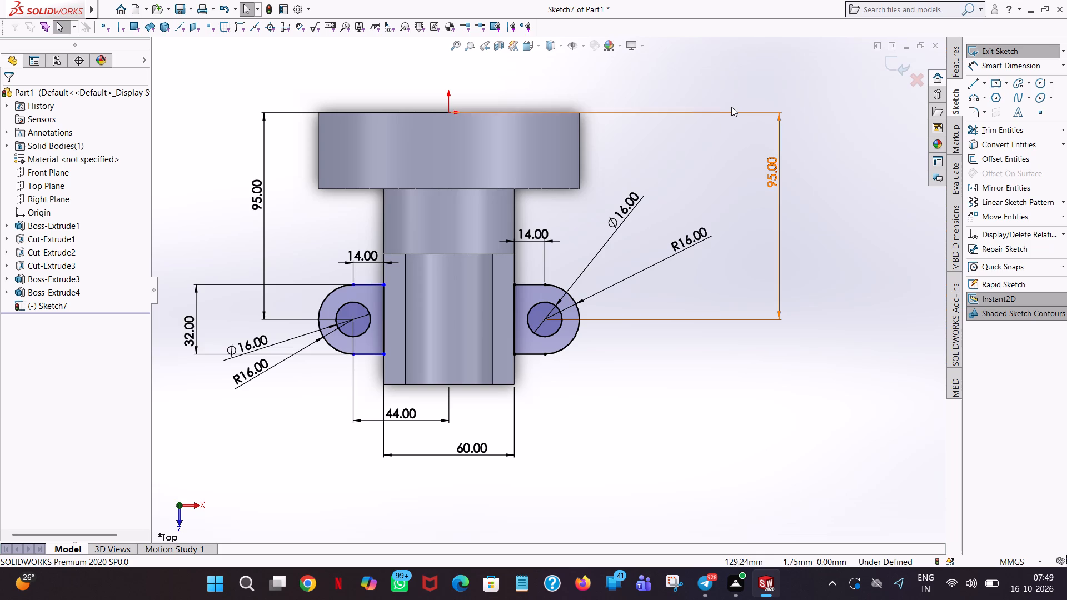
Dimension the distance between the two straight parallel edges of the mirrored lobe on the -X side.
{"action": "left_click", "coordinate": [736, 99]}
{"action": "left_click", "coordinate": [1046, 71]}
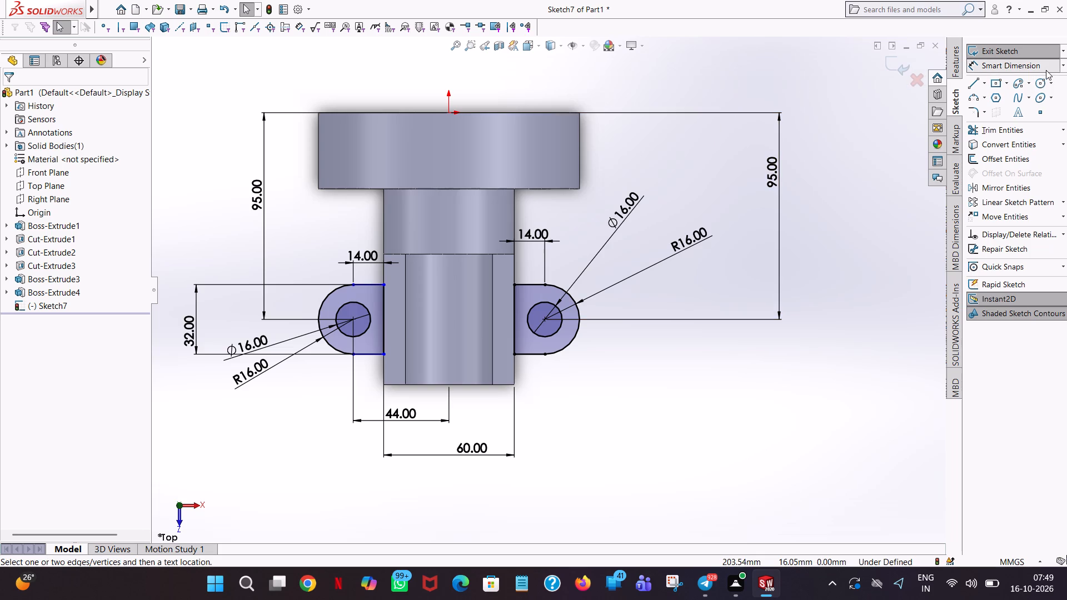
{"action": "left_click", "coordinate": [373, 356]}
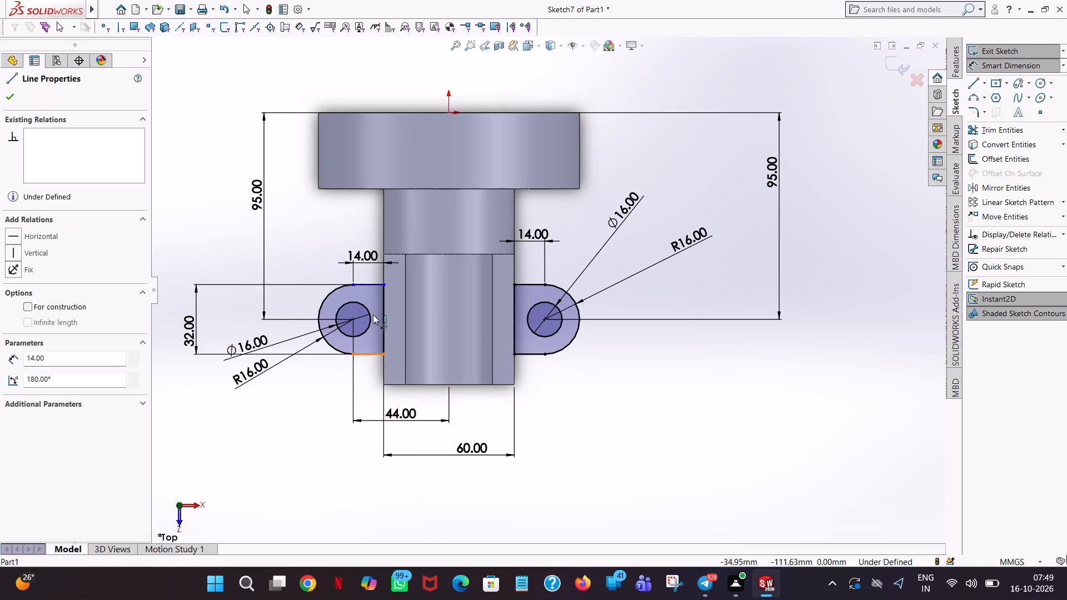
{"action": "left_click", "coordinate": [376, 282]}
{"action": "left_click", "coordinate": [258, 302]}
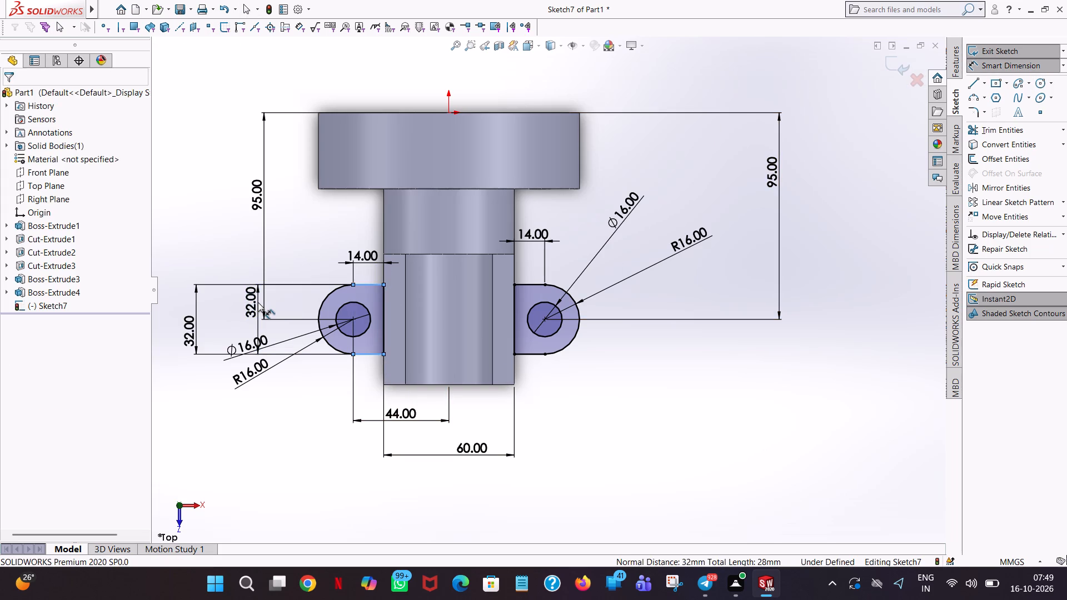
{"action": "left_click", "coordinate": [213, 282]}
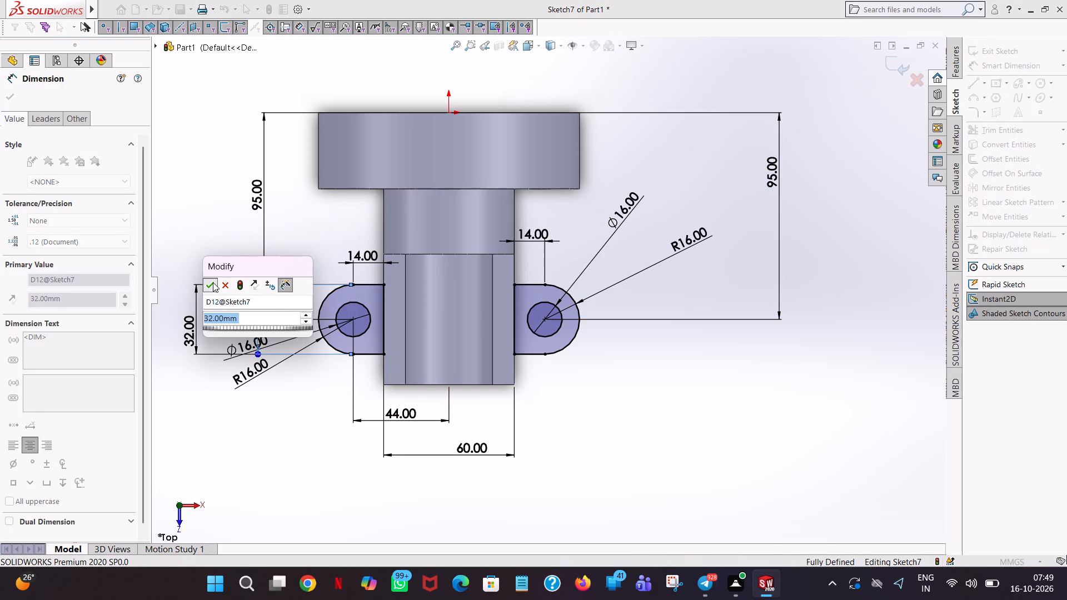
{"action": "left_click", "coordinate": [812, 85]}
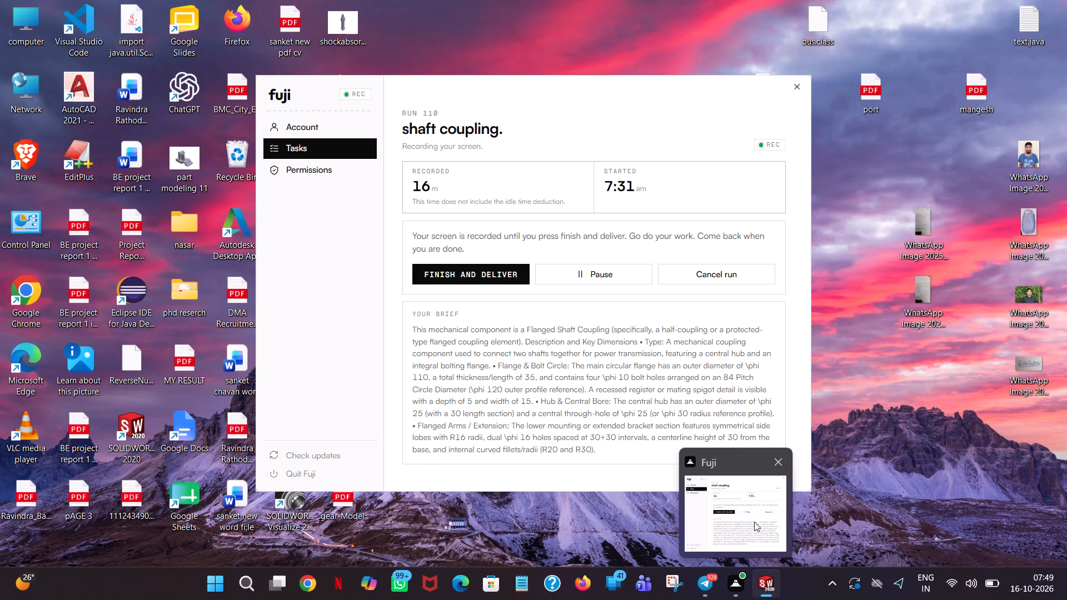
Extrude the two side lobes with their holes as a blind boss 30 mm in the reversed direction, toward -Y.
{"action": "left_click", "coordinate": [957, 56]}
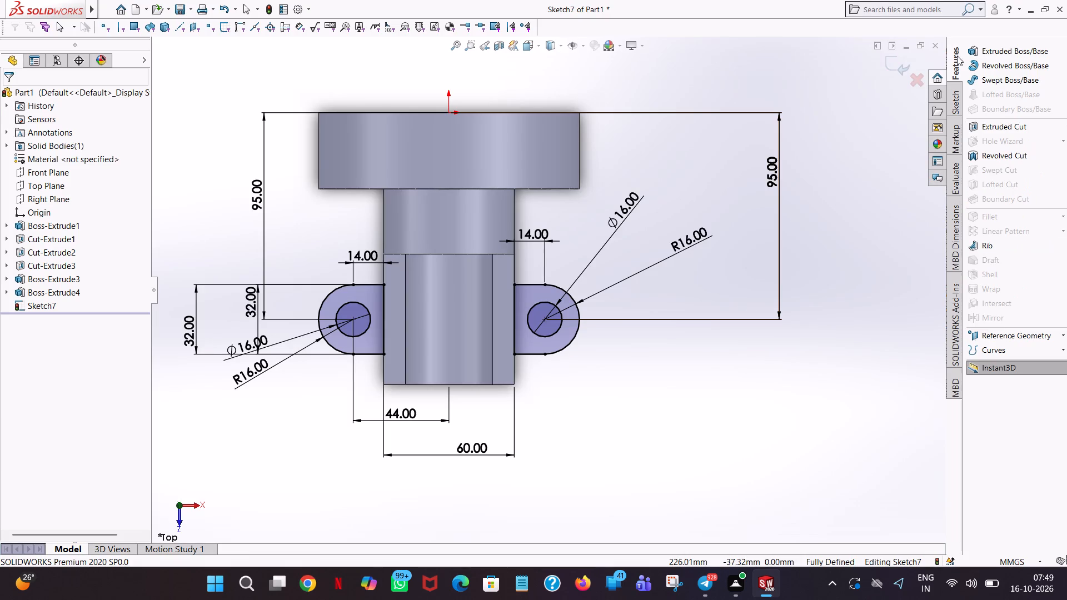
{"action": "middle_click_drag", "start_coordinate": [632, 358], "coordinate": [631, 182]}
{"action": "scroll", "coordinate": [630, 345], "scroll_direction": "up", "scroll_amount": 1}
{"action": "scroll", "coordinate": [631, 182], "scroll_direction": "up", "scroll_amount": 1}
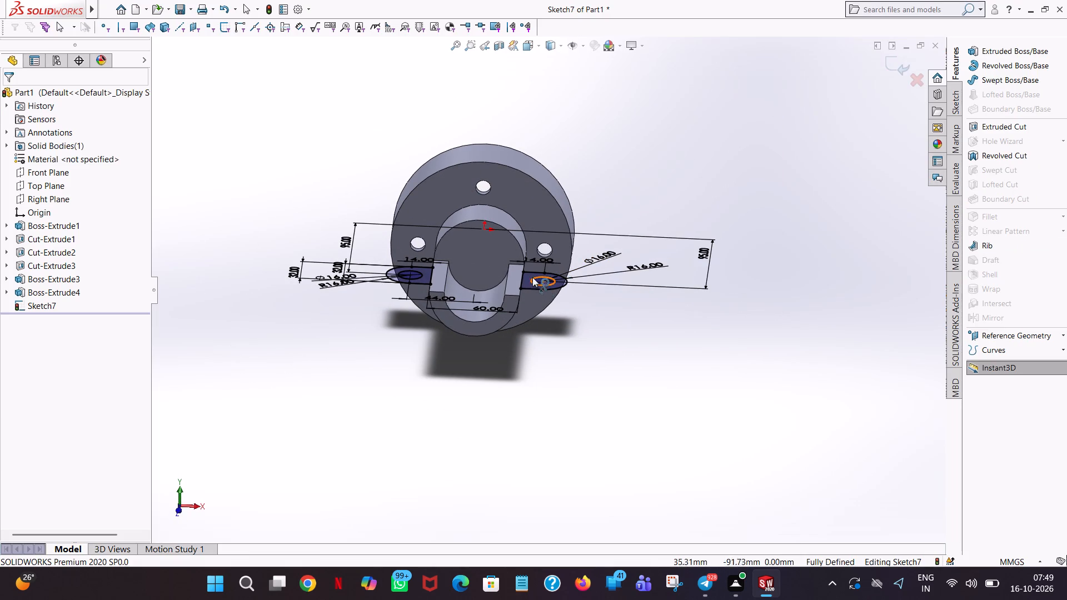
{"action": "middle_click_drag", "start_coordinate": [532, 277], "coordinate": [544, 396]}
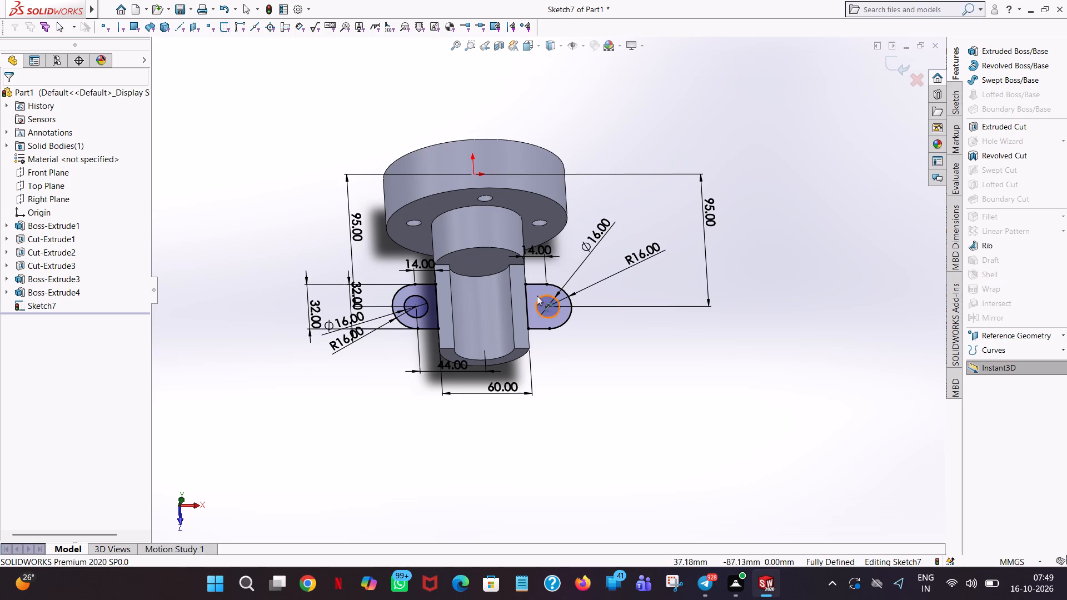
{"action": "left_click", "coordinate": [535, 289]}
{"action": "left_click", "coordinate": [533, 290]}
{"action": "middle_click_drag", "start_coordinate": [531, 294], "coordinate": [531, 301]}
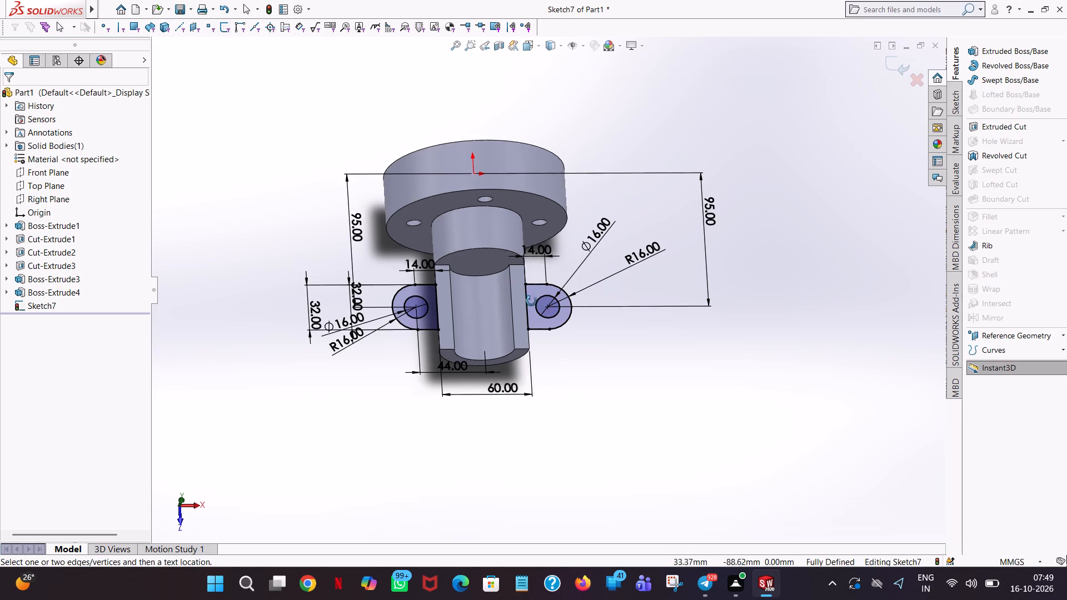
{"action": "middle_click_drag", "start_coordinate": [531, 301], "coordinate": [516, 353]}
{"action": "scroll", "coordinate": [516, 353], "scroll_direction": "up", "scroll_amount": 1}
{"action": "scroll", "coordinate": [536, 296], "scroll_direction": "down", "scroll_amount": 8}
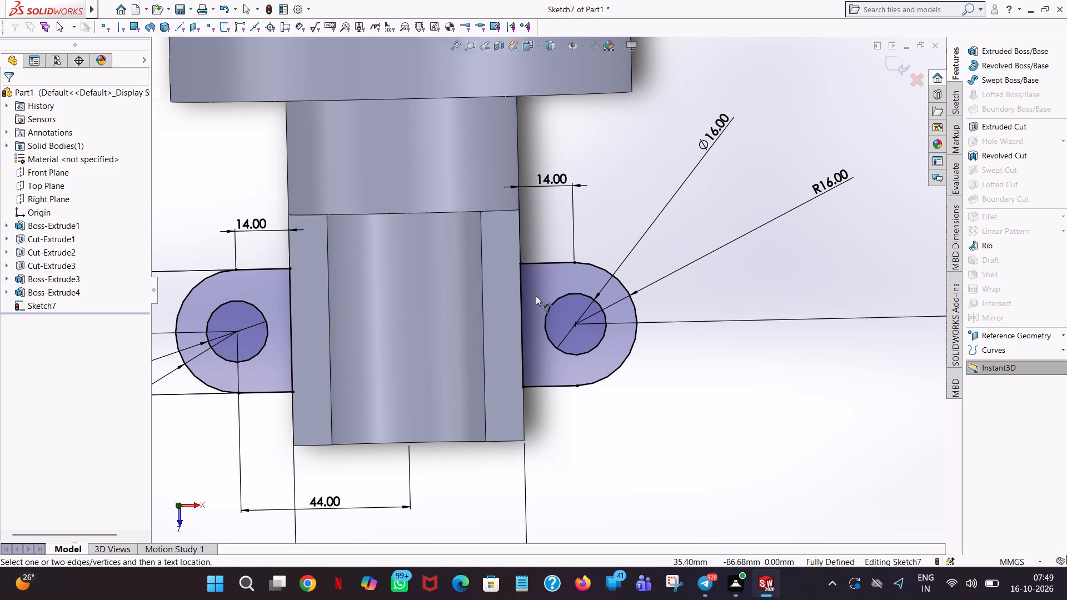
{"action": "double_click", "coordinate": [556, 286]}
{"action": "left_click", "coordinate": [584, 330]}
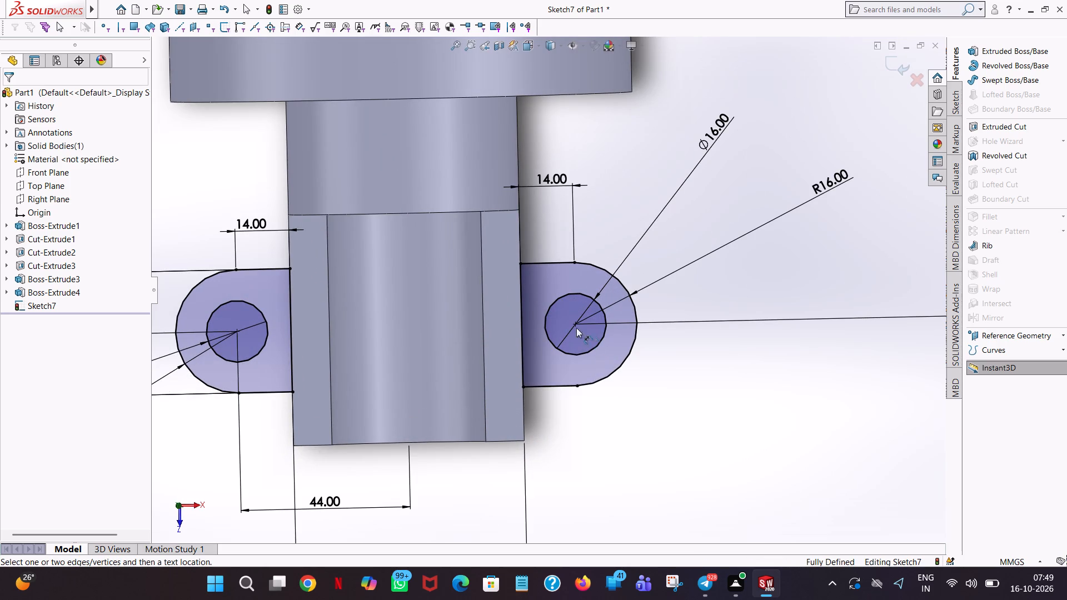
{"action": "left_click", "coordinate": [993, 56]}
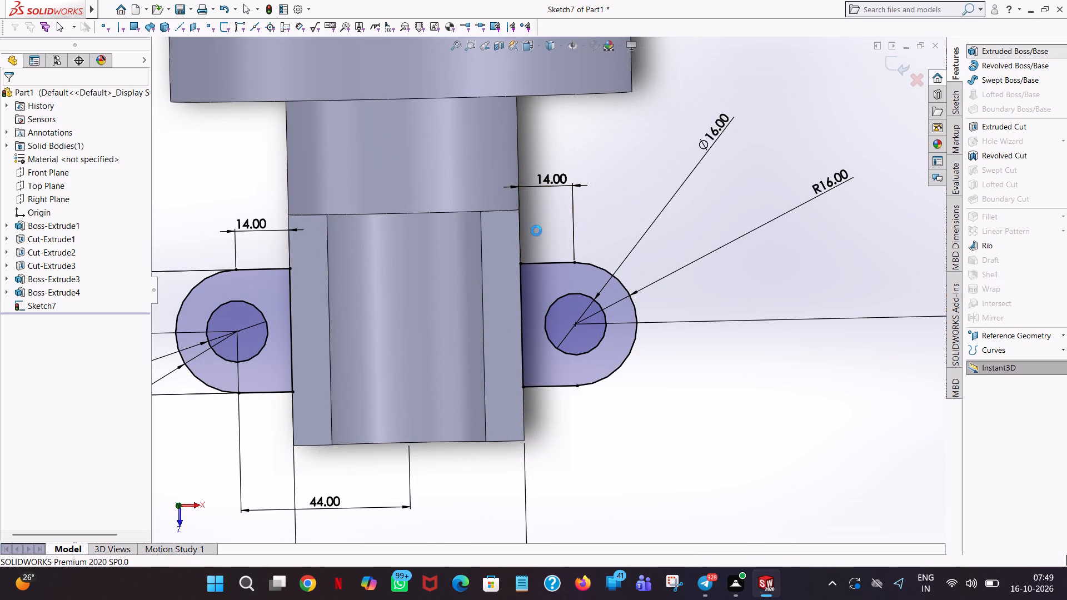
{"action": "middle_click_drag", "start_coordinate": [657, 408], "coordinate": [656, 400]}
{"action": "scroll", "coordinate": [657, 408], "scroll_direction": "up", "scroll_amount": 1}
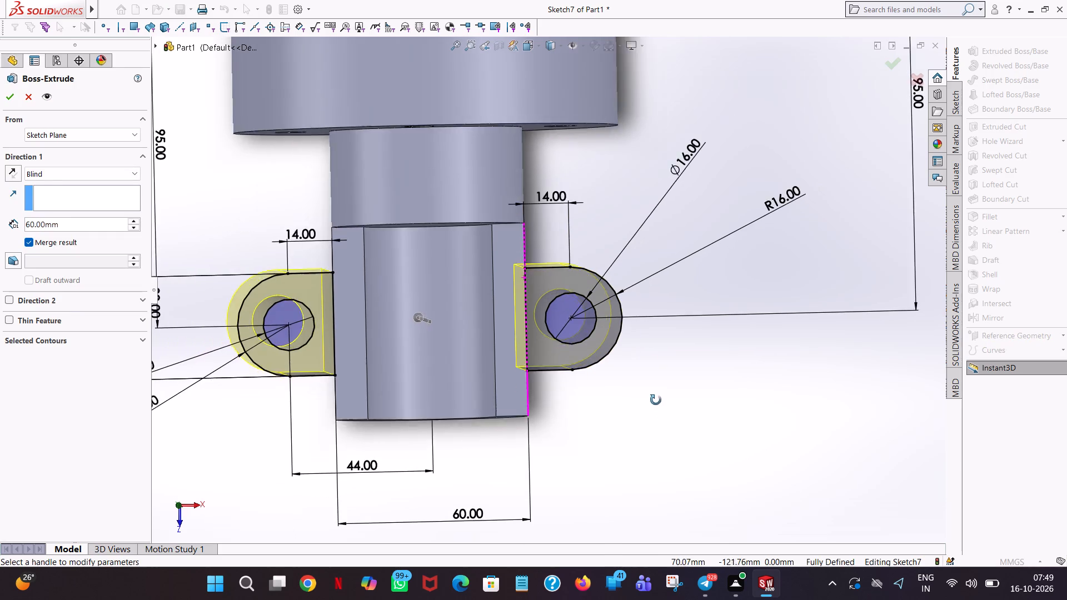
{"action": "middle_click_drag", "start_coordinate": [656, 400], "coordinate": [662, 235]}
{"action": "scroll", "coordinate": [662, 235], "scroll_direction": "up", "scroll_amount": 2}
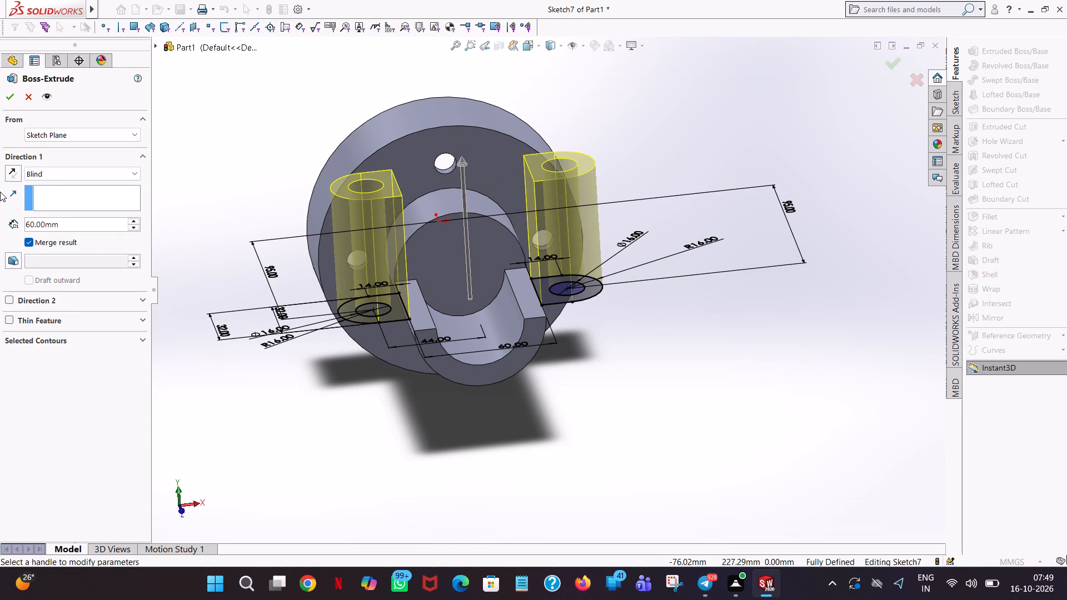
{"action": "left_click", "coordinate": [9, 168]}
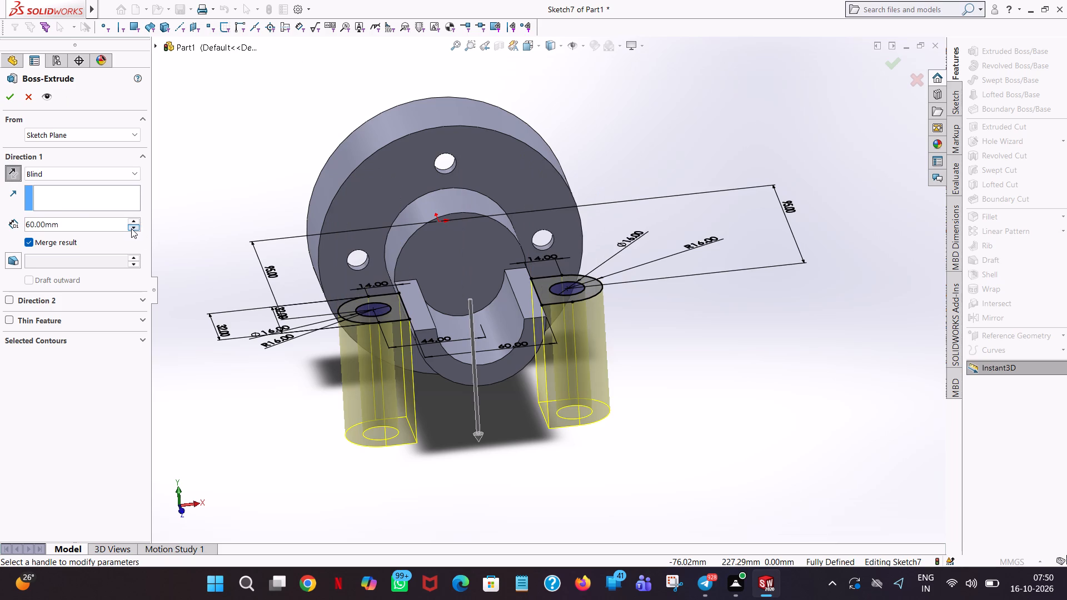
{"action": "triple_click", "coordinate": [131, 228]}
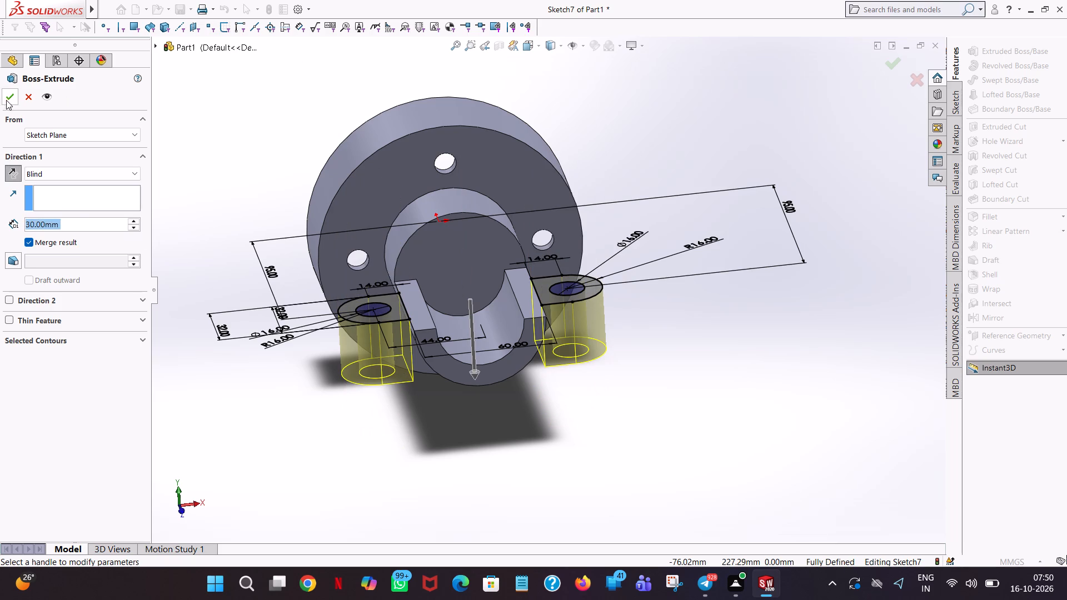
{"action": "left_click", "coordinate": [11, 94]}
{"action": "left_click", "coordinate": [674, 119]}
Open a boss-extrude sketch on the half-ring extension's free end face and orient the view normal to it.
{"action": "middle_click_drag", "start_coordinate": [636, 172], "coordinate": [636, 172]}
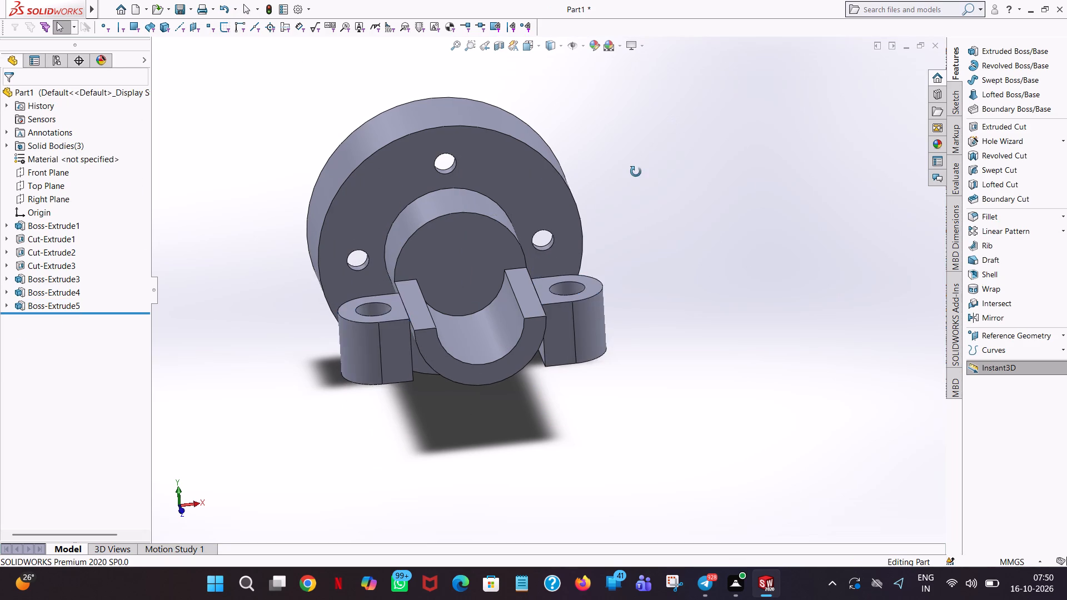
{"action": "middle_click_drag", "start_coordinate": [636, 172], "coordinate": [622, 87]}
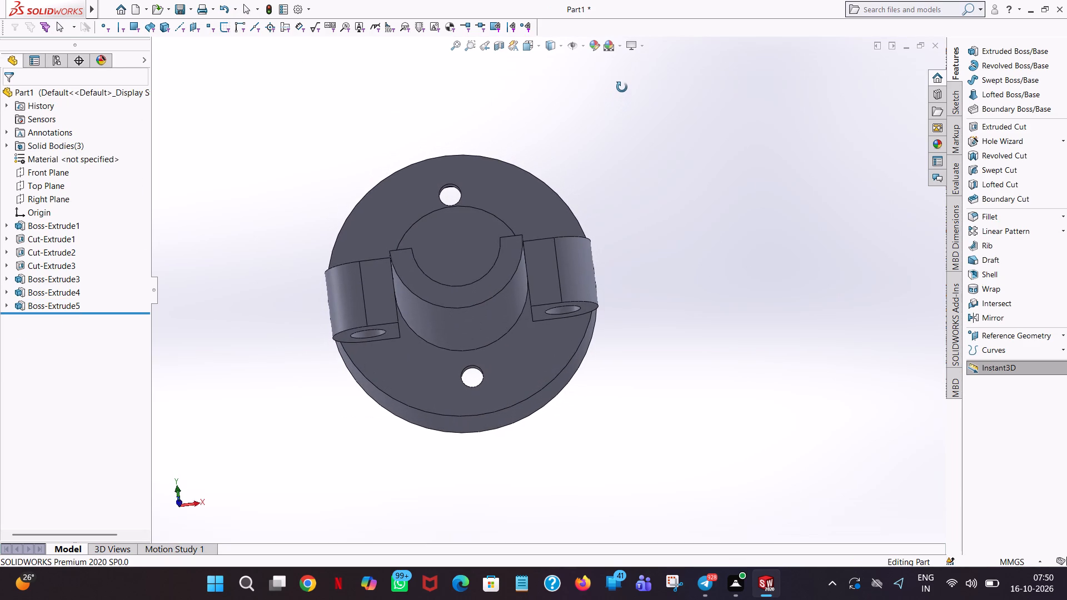
{"action": "middle_click_drag", "start_coordinate": [622, 87], "coordinate": [624, 99]}
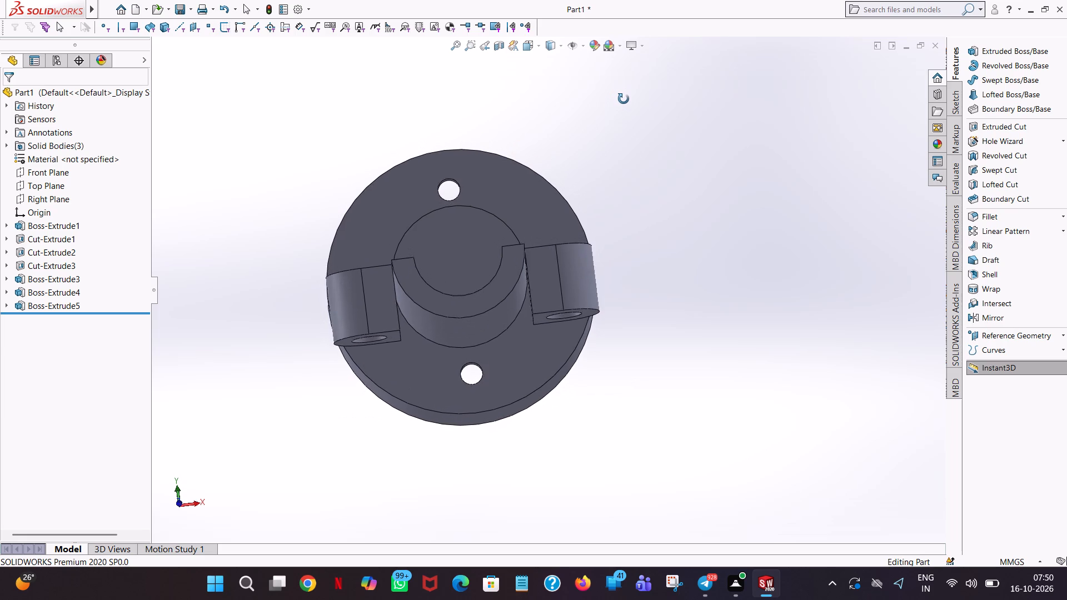
{"action": "middle_click_drag", "start_coordinate": [624, 99], "coordinate": [629, 119]}
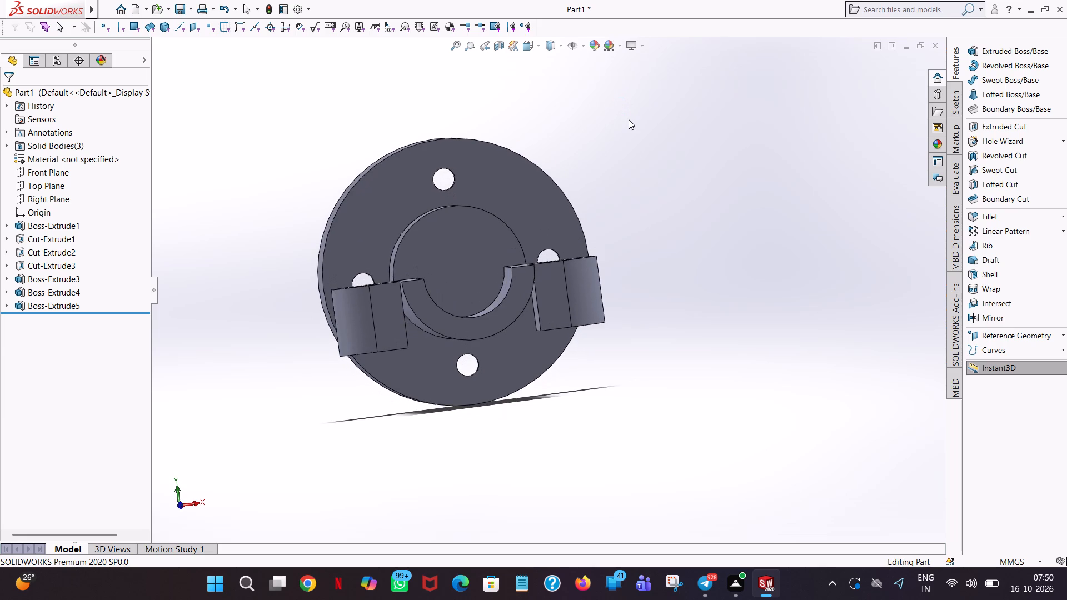
{"action": "scroll", "coordinate": [629, 119], "scroll_direction": "up", "scroll_amount": 1}
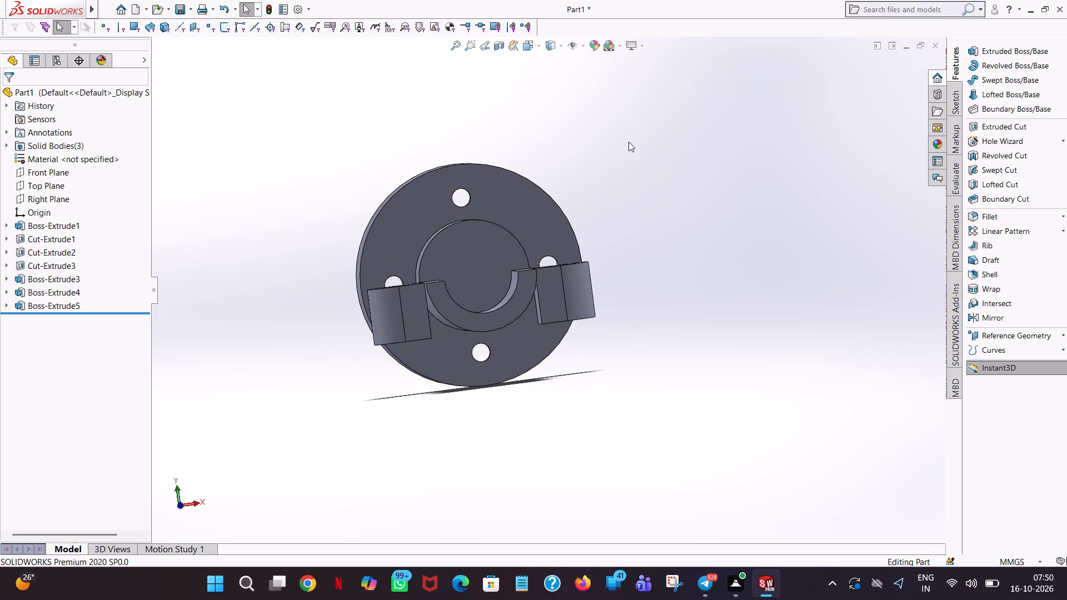
{"action": "scroll", "coordinate": [622, 240], "scroll_direction": "down", "scroll_amount": 2}
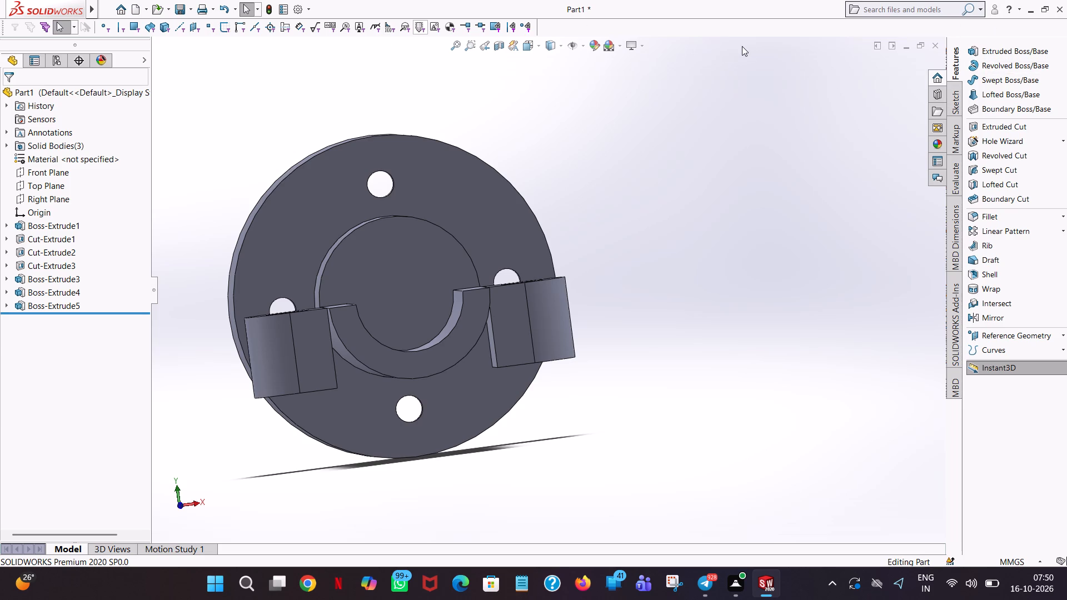
{"action": "left_click", "coordinate": [1005, 52]}
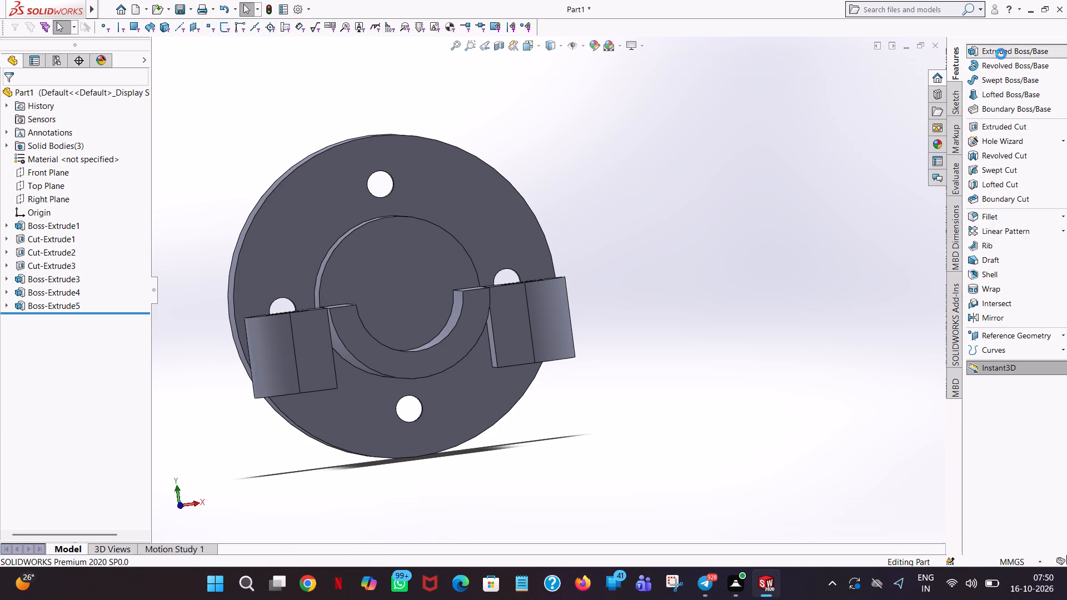
{"action": "left_click", "coordinate": [469, 338]}
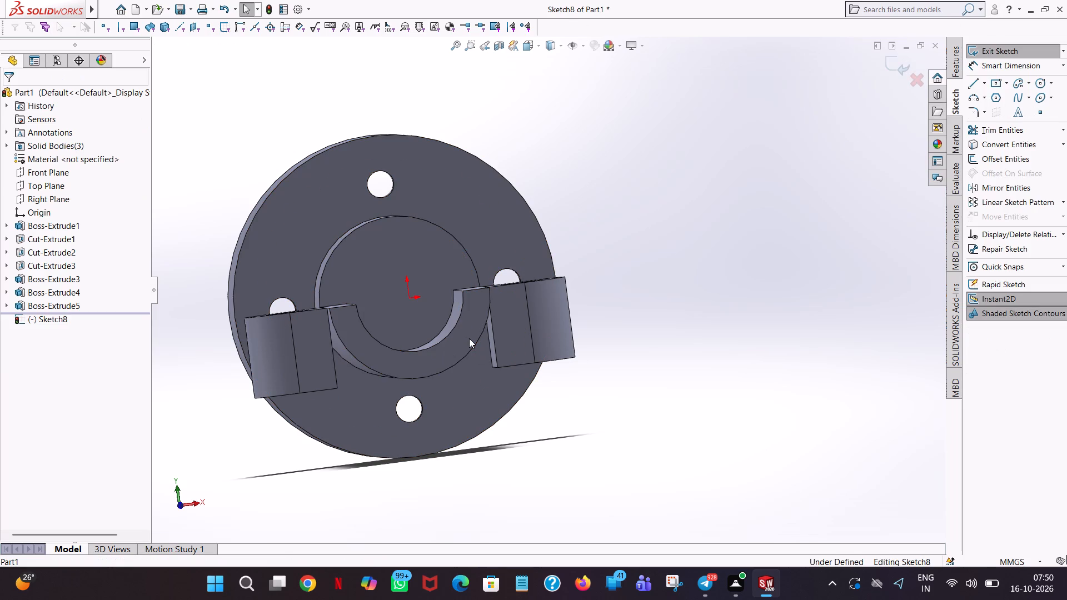
{"action": "key", "text": "space"}
{"action": "left_click", "coordinate": [140, 86]}
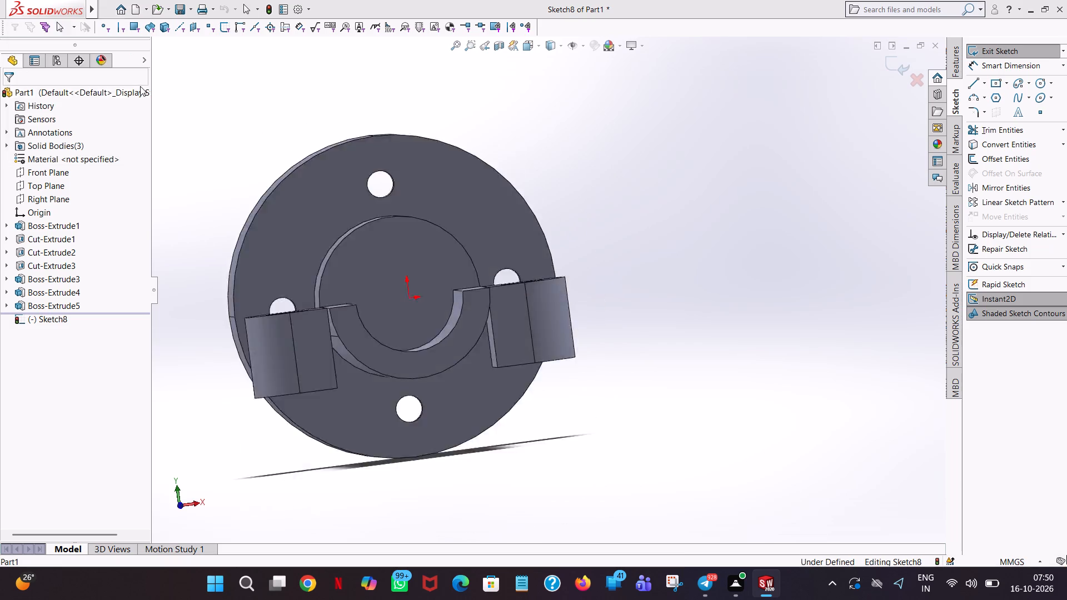
{"action": "scroll", "coordinate": [445, 140], "scroll_direction": "up", "scroll_amount": 3}
{"action": "scroll", "coordinate": [481, 182], "scroll_direction": "down", "scroll_amount": 4}
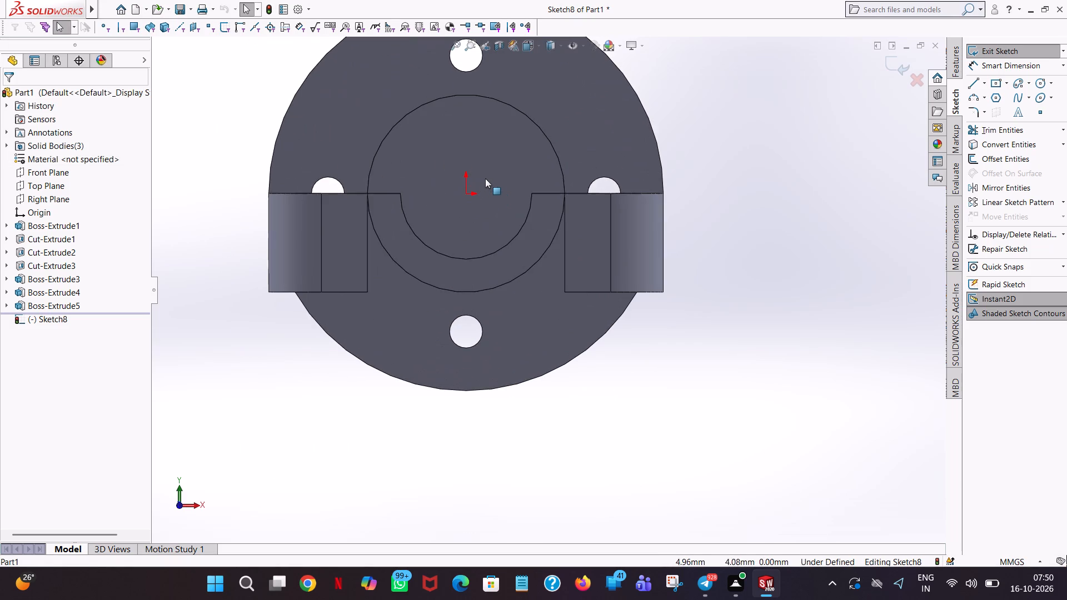
Sketch a 30 mm horizontal line from the half-ring's lowest point toward +X and a 30 mm vertical line up to its outer upper corner.
{"action": "left_click", "coordinate": [970, 82]}
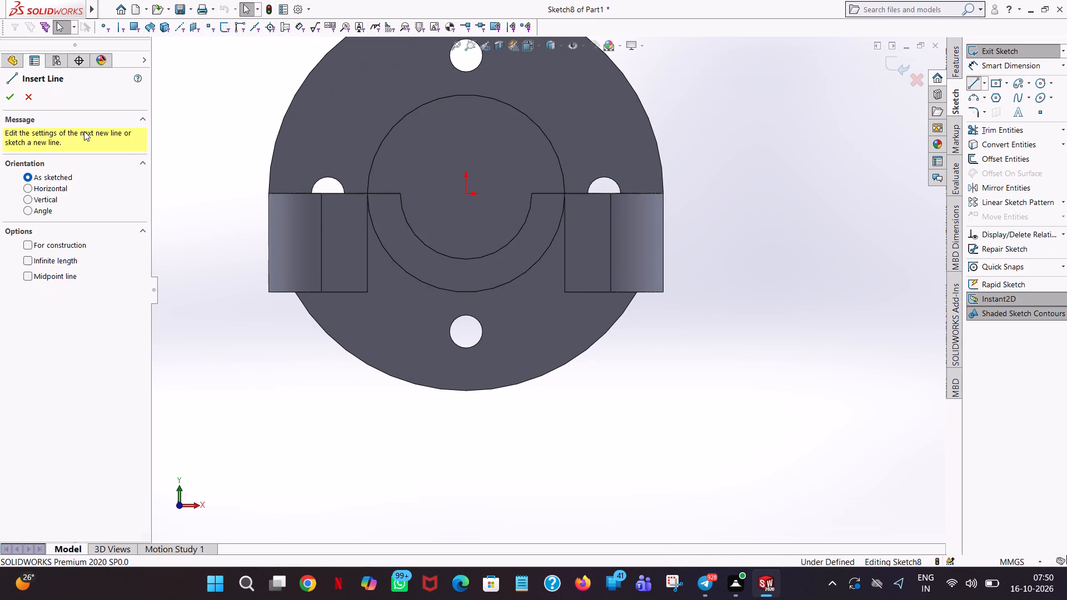
{"action": "left_click", "coordinate": [467, 292]}
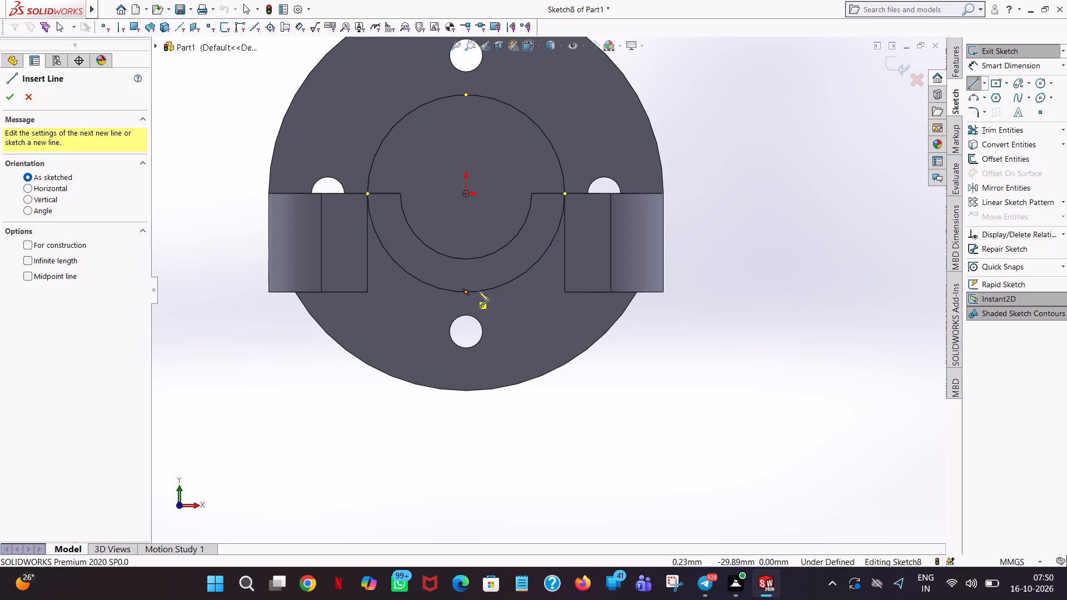
{"action": "left_click", "coordinate": [565, 291]}
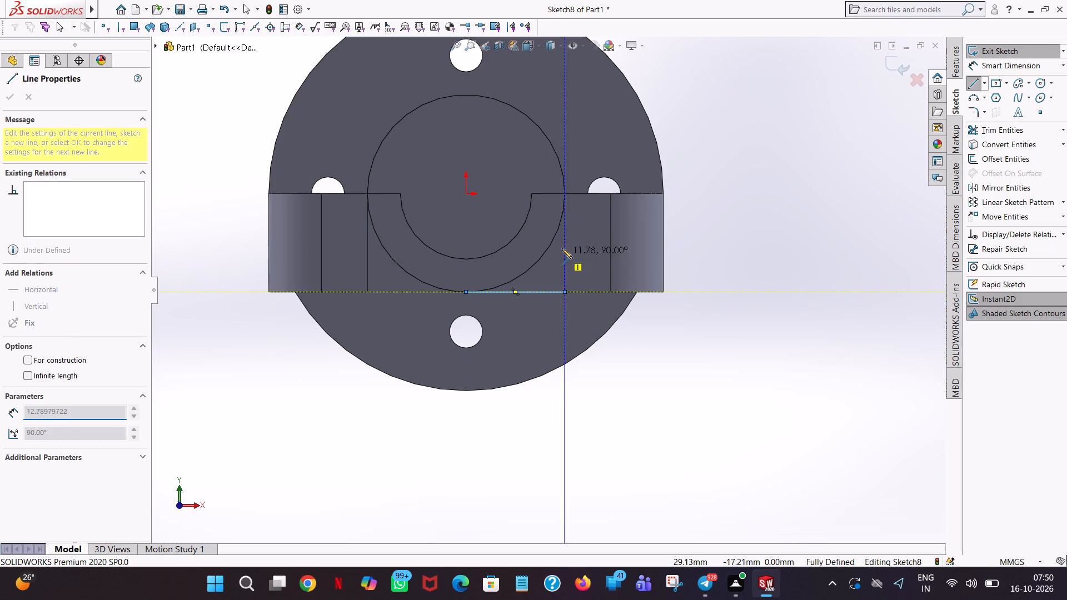
{"action": "left_click", "coordinate": [564, 194]}
{"action": "right_click", "coordinate": [564, 194]}
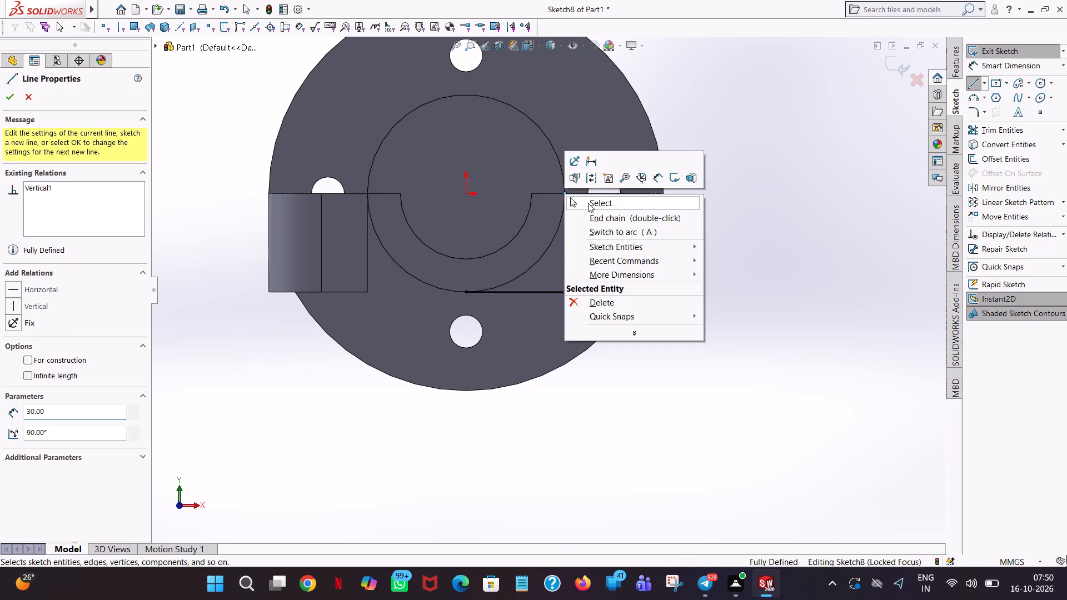
{"action": "left_click", "coordinate": [594, 204]}
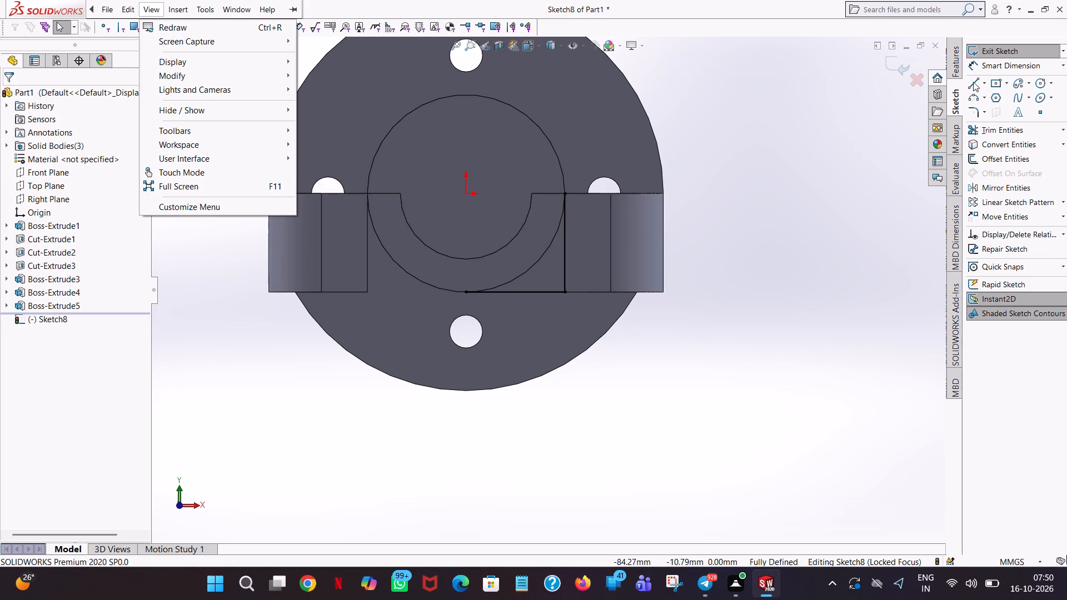
Sketch a 30 mm vertical line down from the half-ring's -X outer upper corner and a 30 mm horizontal line to its lowest point.
{"action": "left_click", "coordinate": [975, 81]}
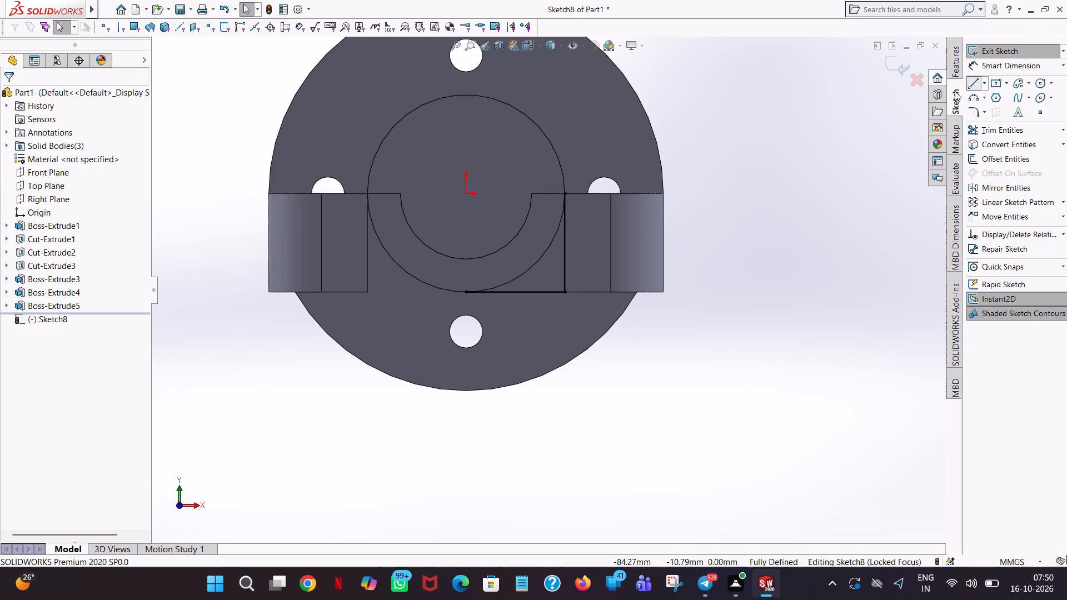
{"action": "left_click", "coordinate": [367, 193]}
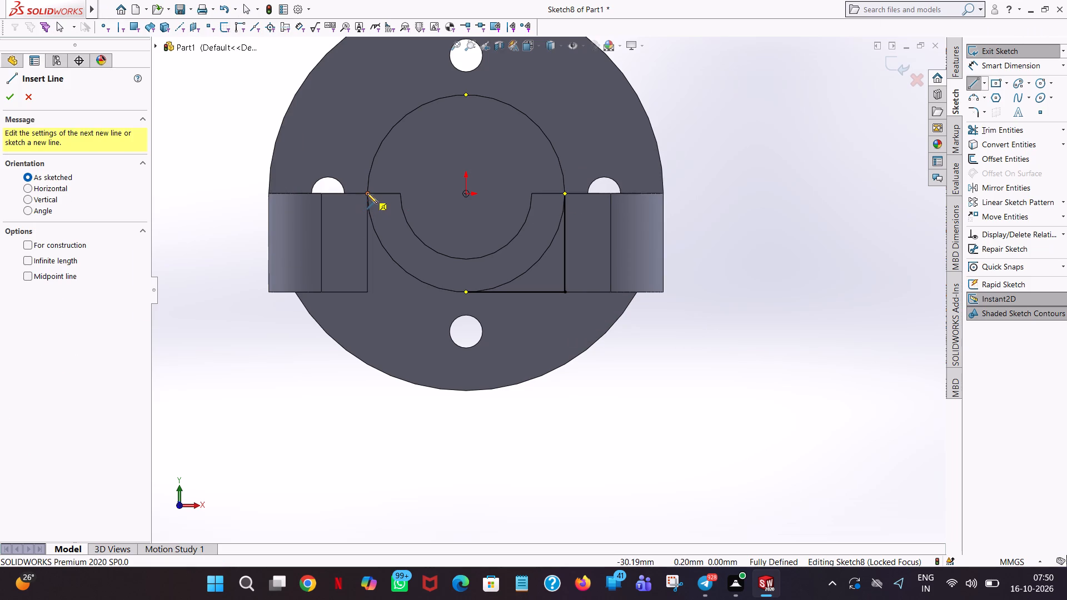
{"action": "left_click", "coordinate": [367, 293]}
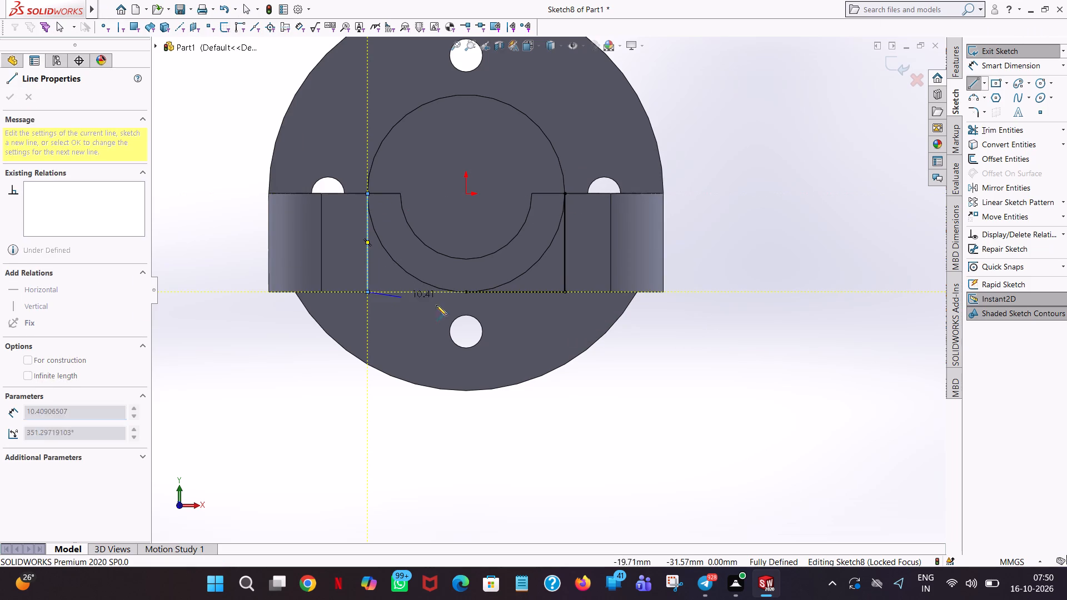
{"action": "left_click", "coordinate": [467, 291]}
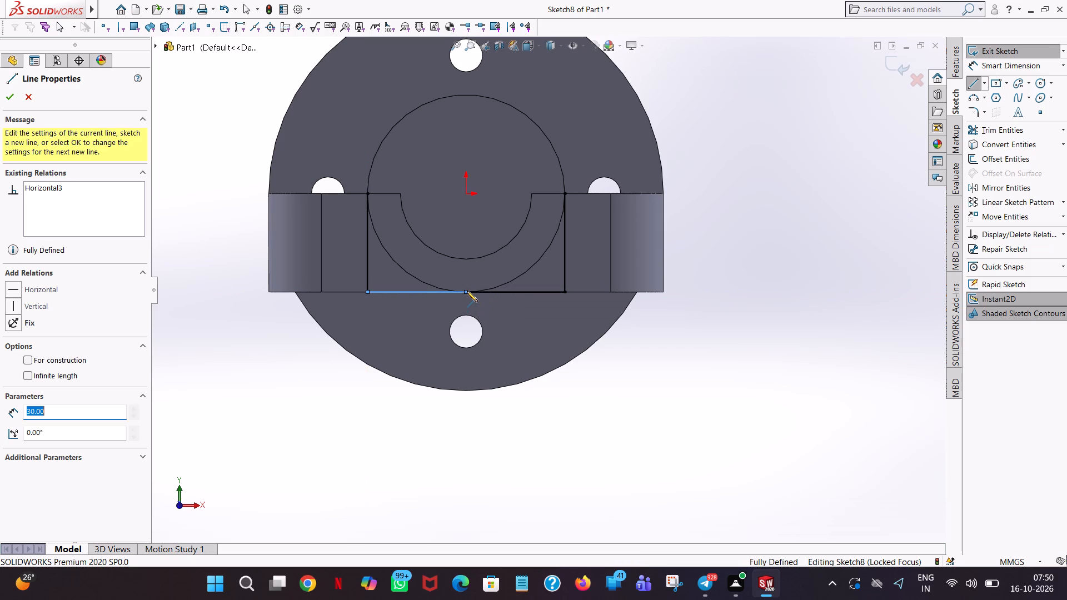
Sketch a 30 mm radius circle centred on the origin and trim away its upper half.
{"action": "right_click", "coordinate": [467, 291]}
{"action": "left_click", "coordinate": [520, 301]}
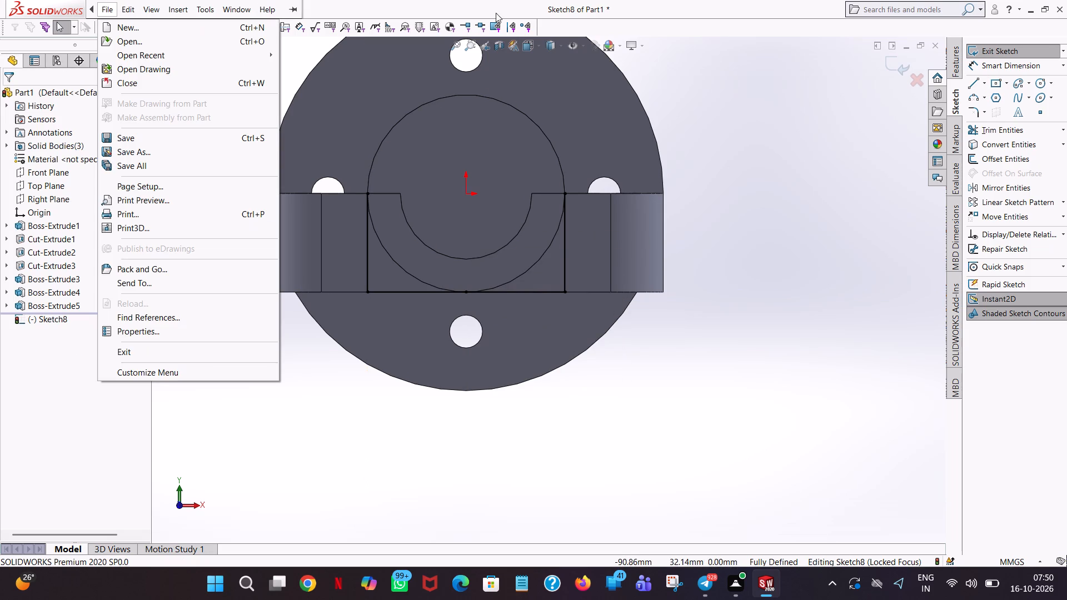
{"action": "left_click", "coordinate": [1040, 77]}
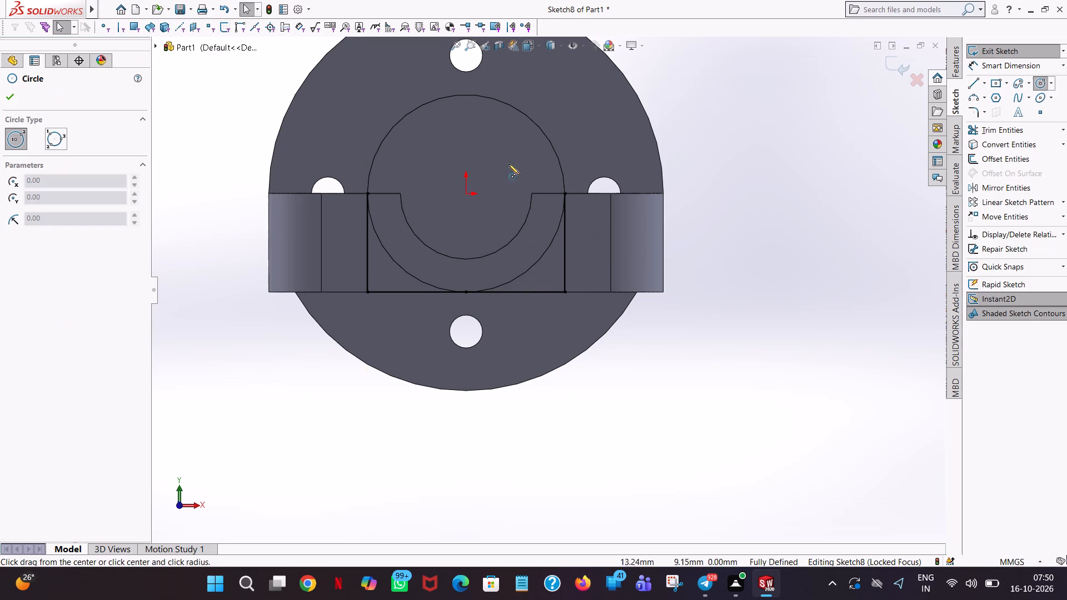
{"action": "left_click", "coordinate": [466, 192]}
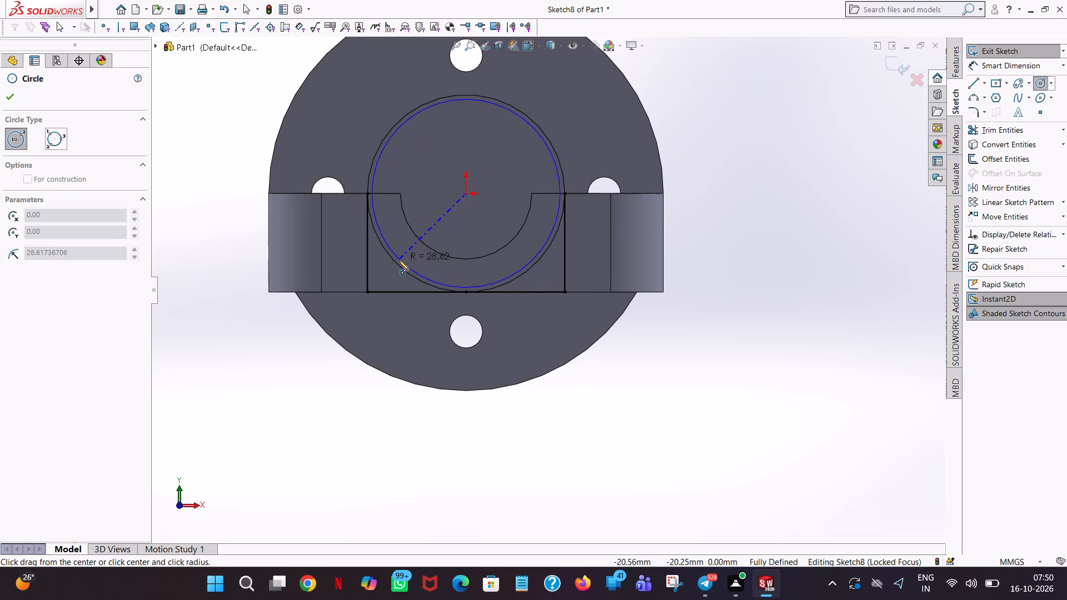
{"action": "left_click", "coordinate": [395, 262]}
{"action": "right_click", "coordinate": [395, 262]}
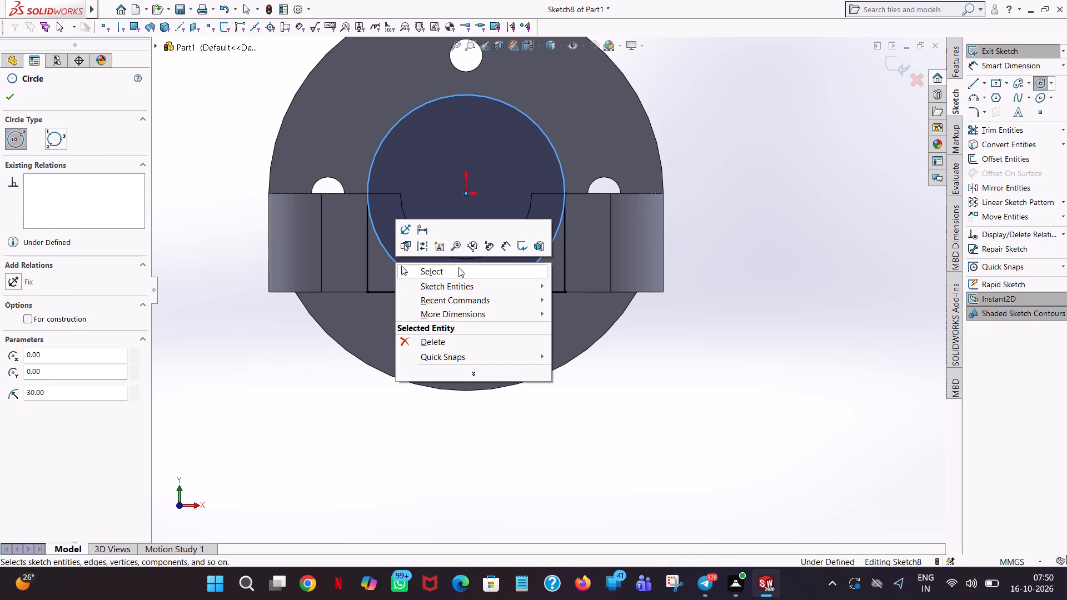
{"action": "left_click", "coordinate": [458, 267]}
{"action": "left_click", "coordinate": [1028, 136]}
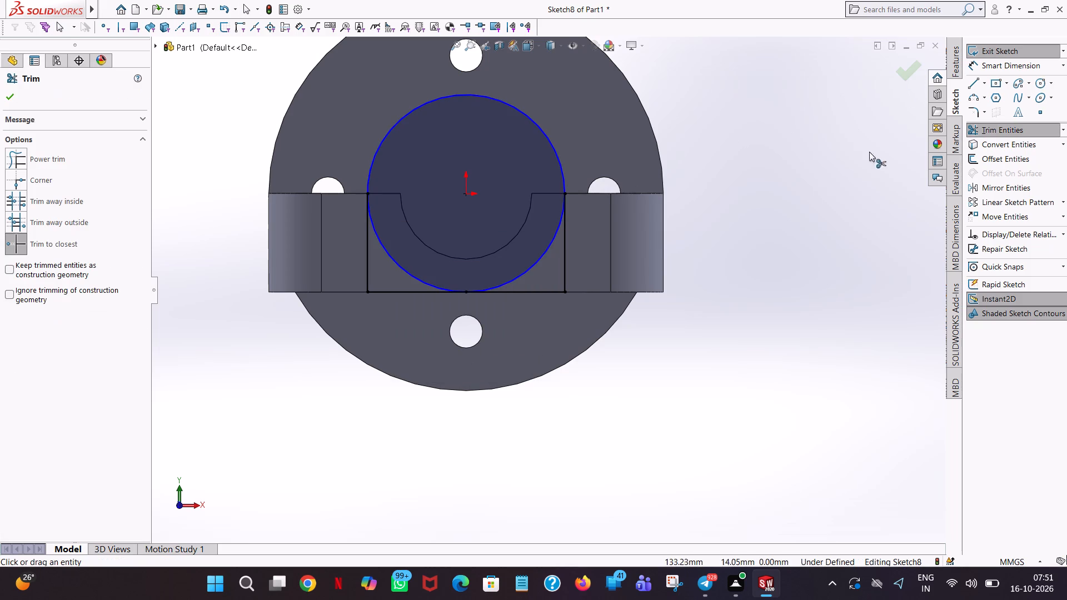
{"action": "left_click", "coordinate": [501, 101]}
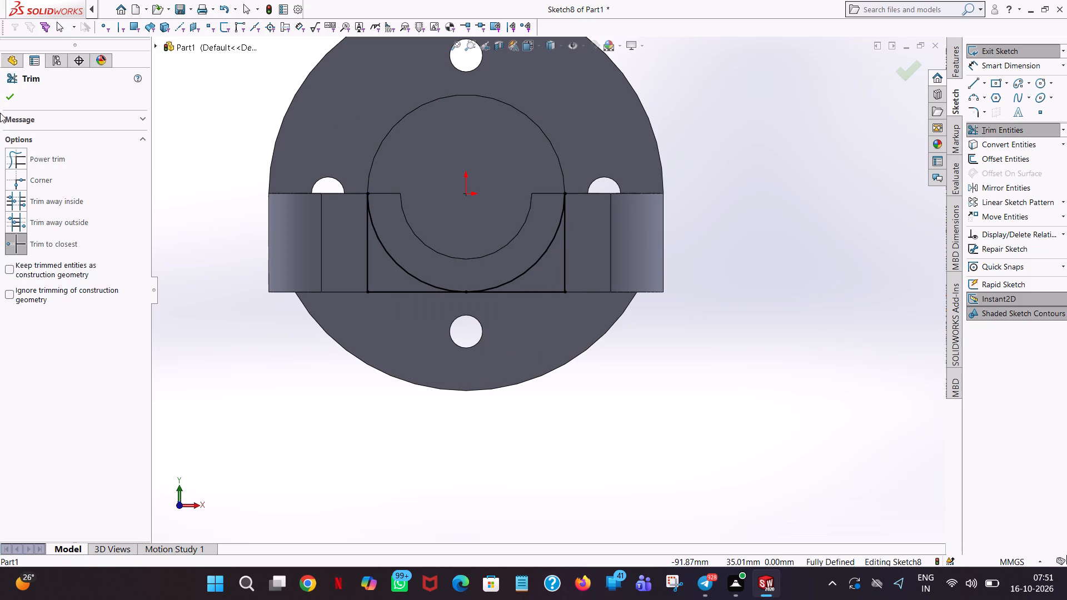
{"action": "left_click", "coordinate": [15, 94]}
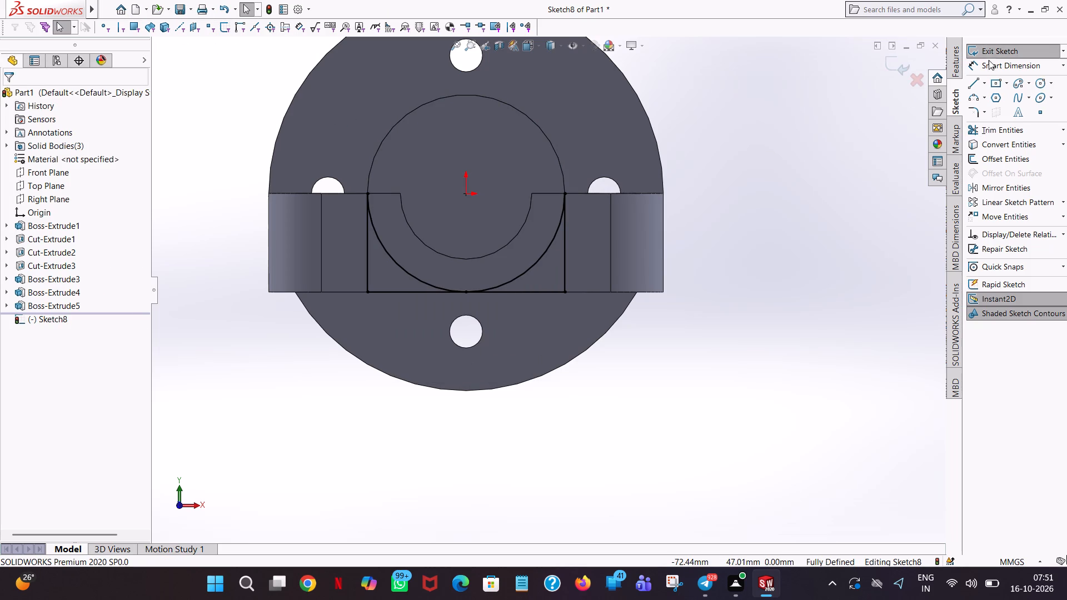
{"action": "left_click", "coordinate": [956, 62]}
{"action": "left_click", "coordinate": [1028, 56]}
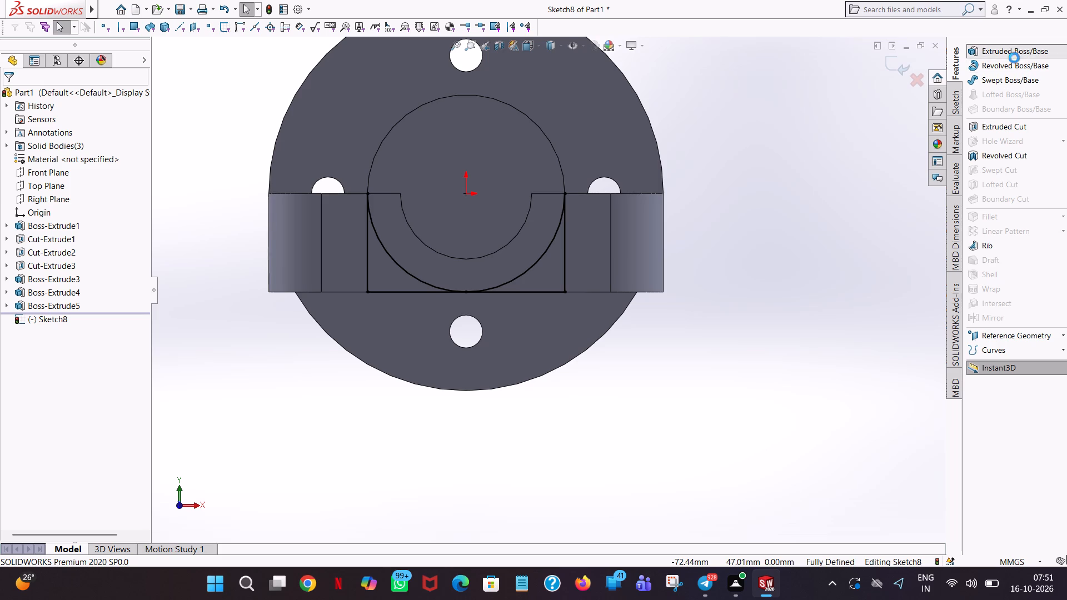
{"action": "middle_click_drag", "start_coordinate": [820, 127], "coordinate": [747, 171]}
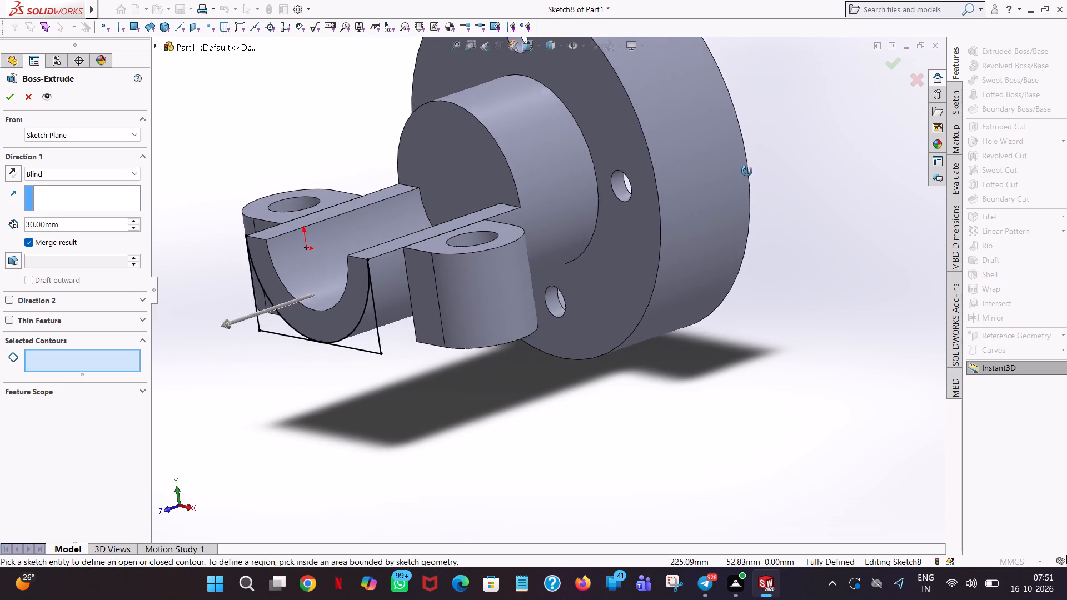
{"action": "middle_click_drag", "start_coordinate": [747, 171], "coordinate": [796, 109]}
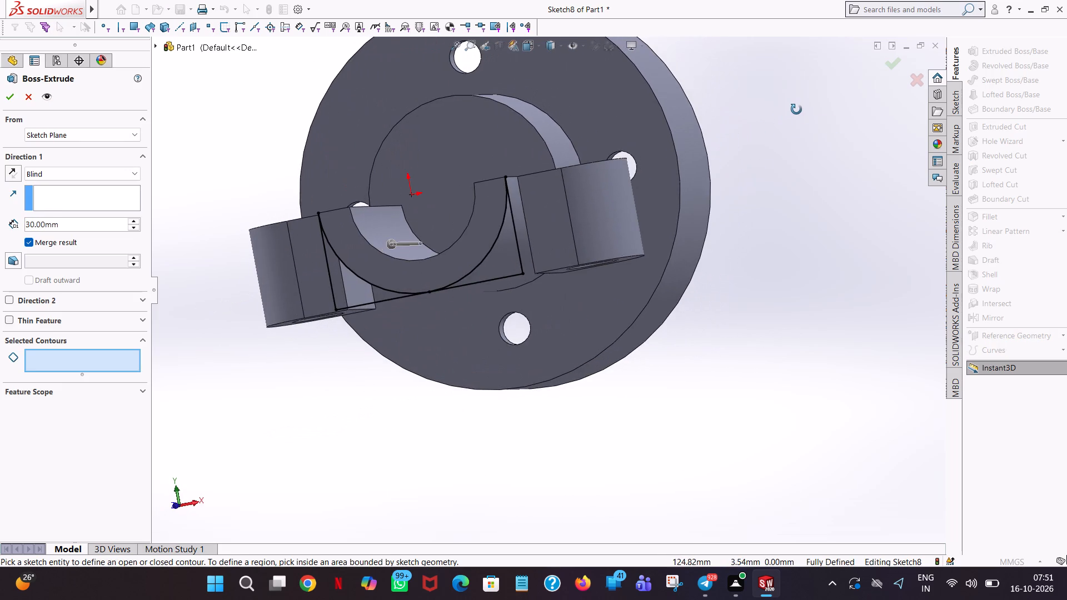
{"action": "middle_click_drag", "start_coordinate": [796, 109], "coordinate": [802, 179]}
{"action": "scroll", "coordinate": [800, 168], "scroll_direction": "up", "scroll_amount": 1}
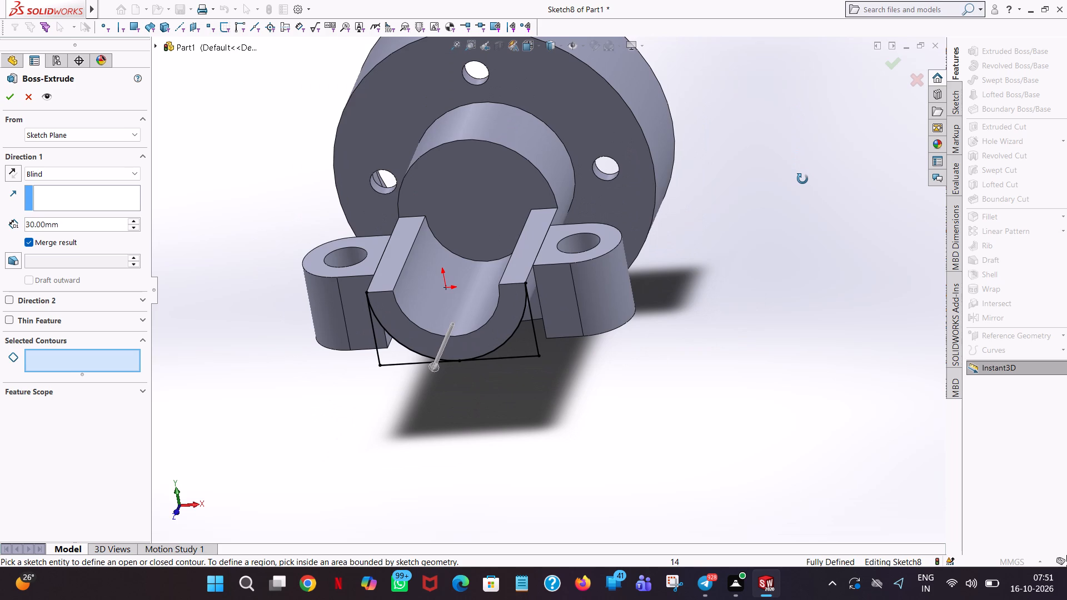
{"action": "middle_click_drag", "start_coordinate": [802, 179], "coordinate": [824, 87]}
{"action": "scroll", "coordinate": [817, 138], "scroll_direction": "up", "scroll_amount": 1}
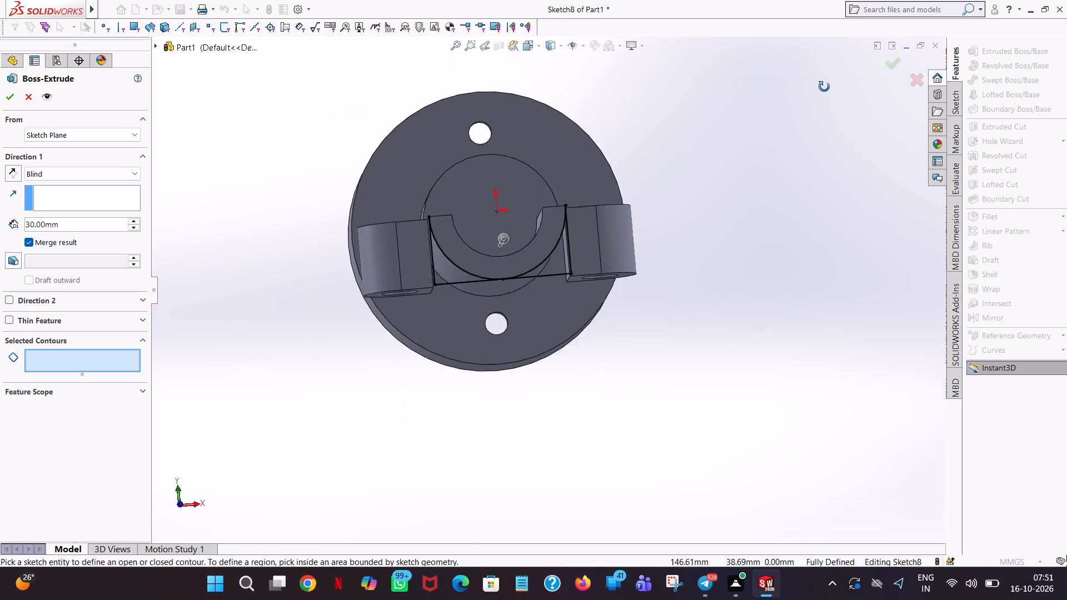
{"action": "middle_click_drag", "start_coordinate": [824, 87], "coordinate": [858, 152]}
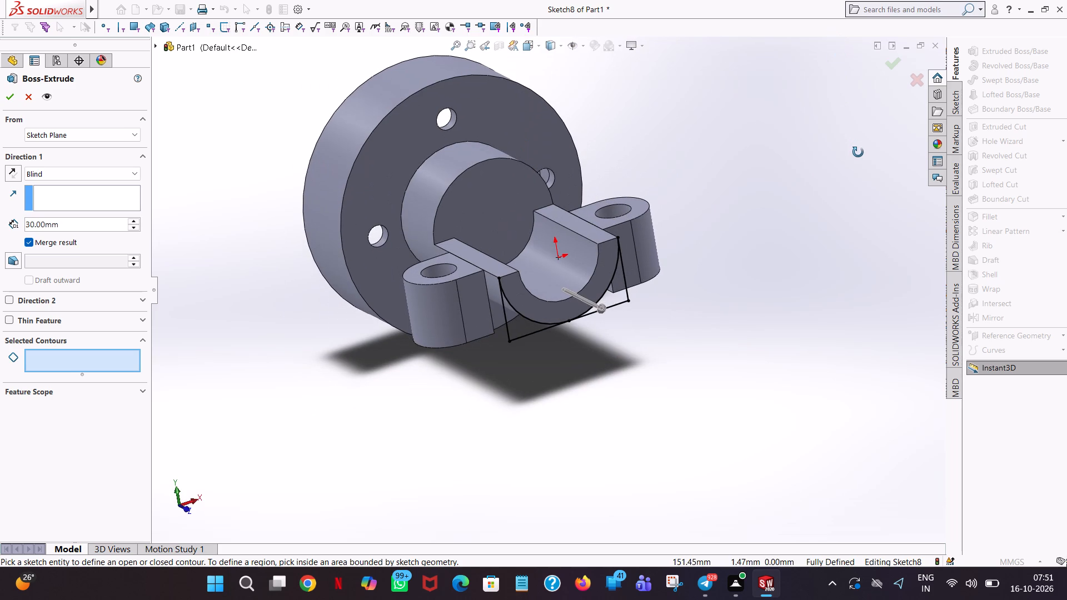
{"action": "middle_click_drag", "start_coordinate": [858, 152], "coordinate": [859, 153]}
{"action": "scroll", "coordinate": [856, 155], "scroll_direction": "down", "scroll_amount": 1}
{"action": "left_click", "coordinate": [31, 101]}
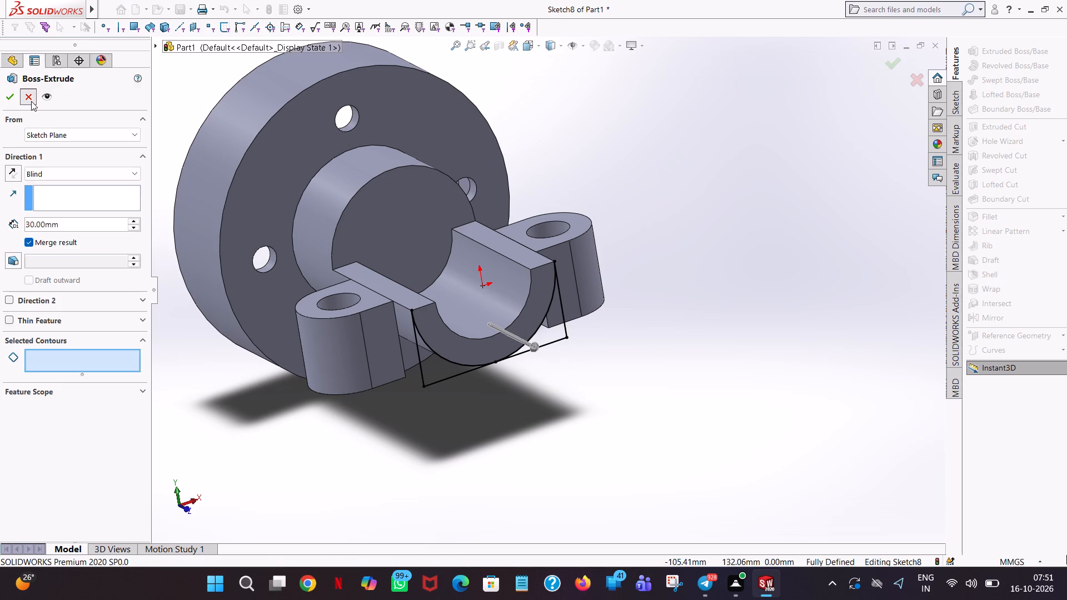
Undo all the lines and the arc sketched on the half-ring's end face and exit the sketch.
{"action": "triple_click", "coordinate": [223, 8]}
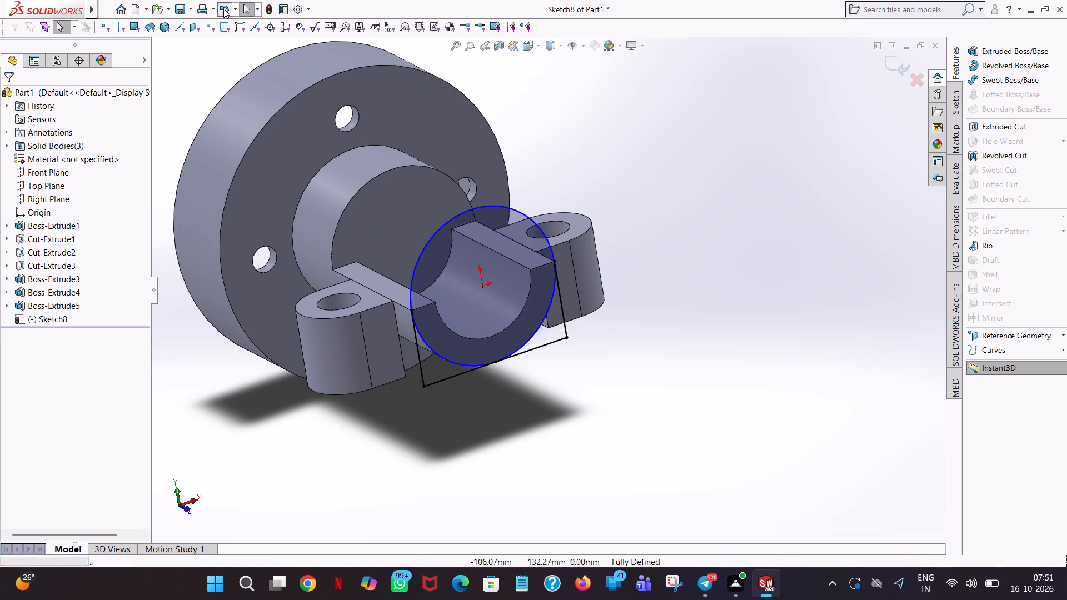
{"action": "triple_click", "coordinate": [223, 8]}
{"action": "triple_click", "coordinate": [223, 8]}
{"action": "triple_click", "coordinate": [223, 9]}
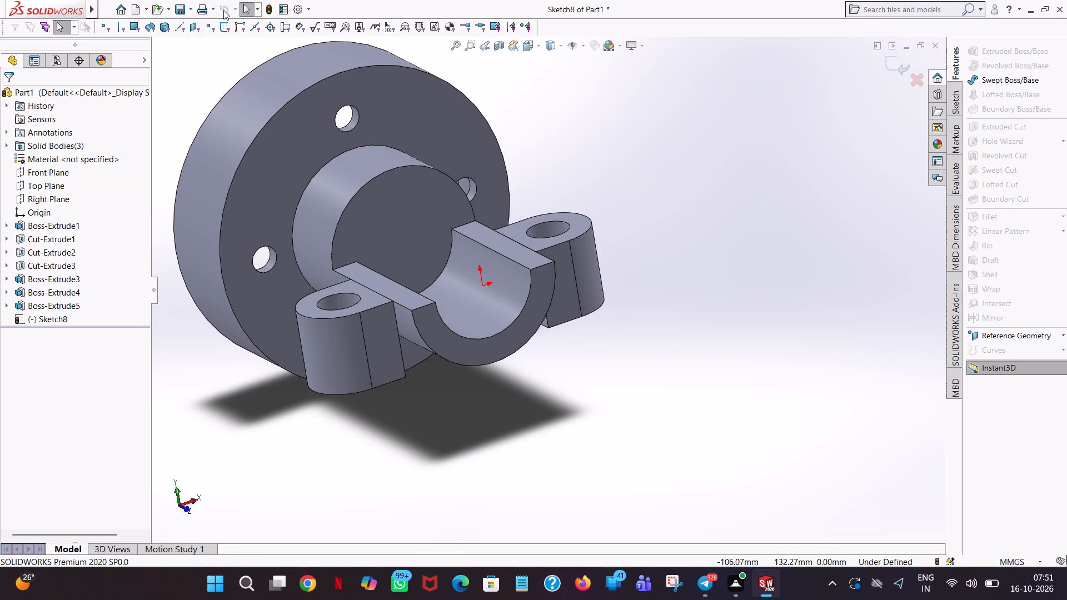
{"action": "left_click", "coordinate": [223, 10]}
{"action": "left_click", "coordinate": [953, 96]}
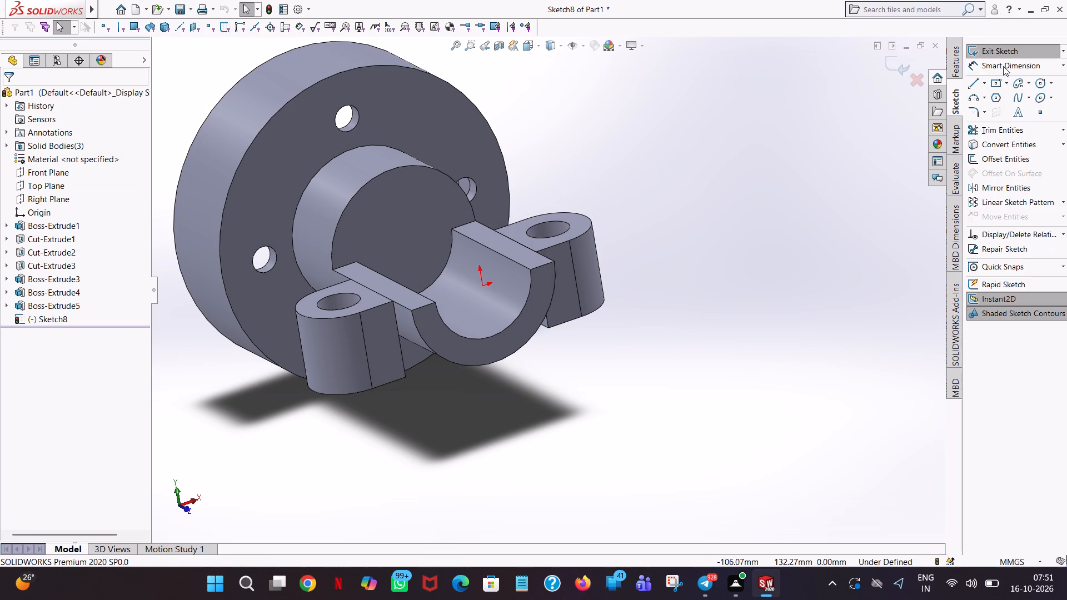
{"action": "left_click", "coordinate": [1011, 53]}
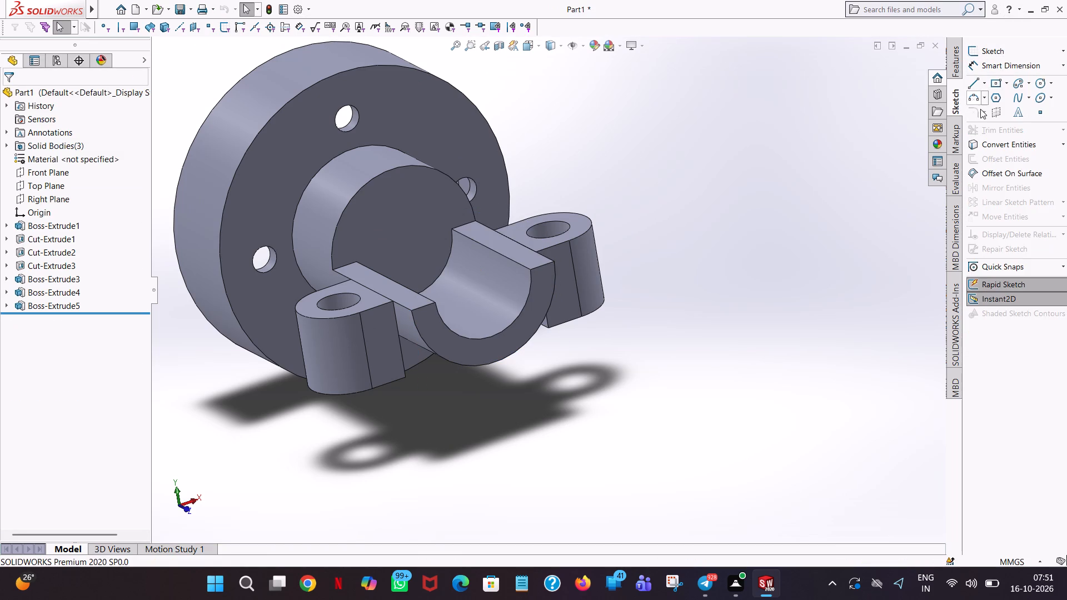
Open a boss-extrude sketch on the +X side lobe's flat face facing +Z and orient the view normal to it.
{"action": "left_click", "coordinate": [953, 71]}
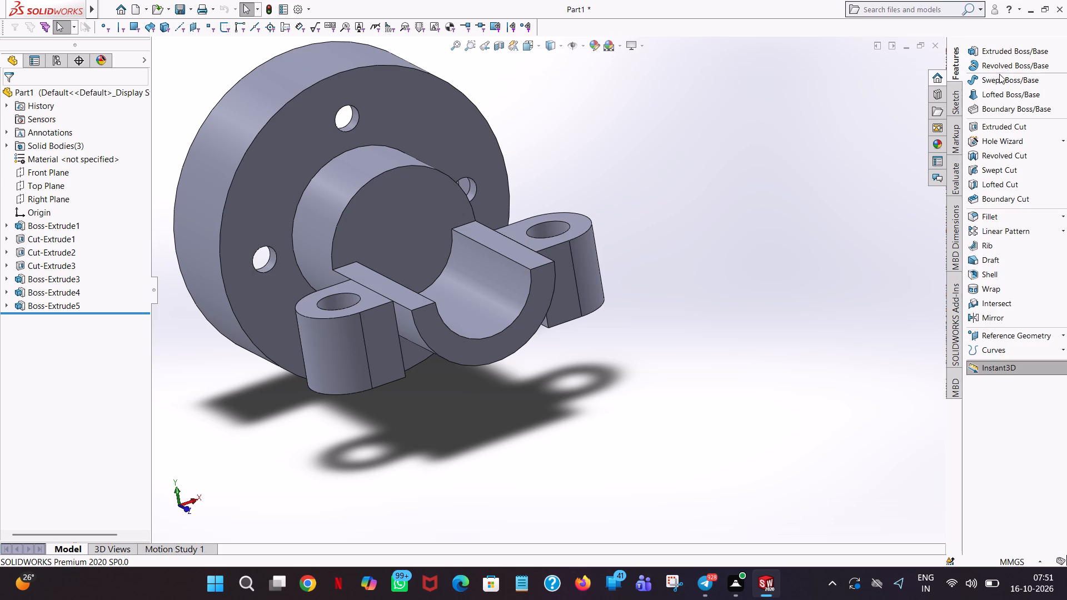
{"action": "left_click", "coordinate": [1004, 46]}
{"action": "middle_click_drag", "start_coordinate": [697, 277], "coordinate": [685, 269]}
{"action": "scroll", "coordinate": [695, 275], "scroll_direction": "up", "scroll_amount": 1}
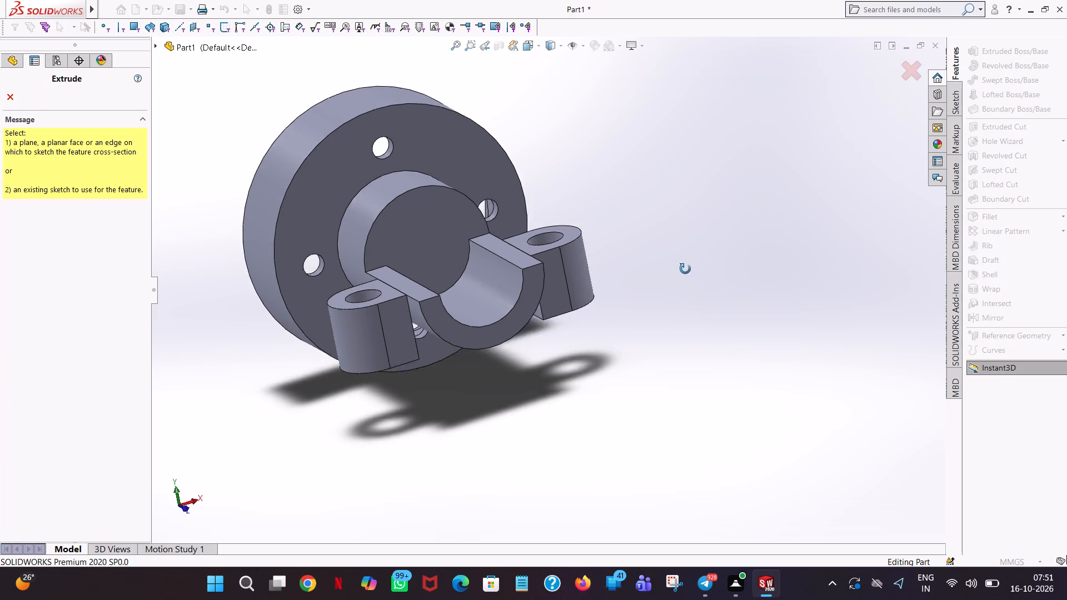
{"action": "middle_click_drag", "start_coordinate": [685, 269], "coordinate": [665, 243]}
{"action": "left_click", "coordinate": [525, 284]}
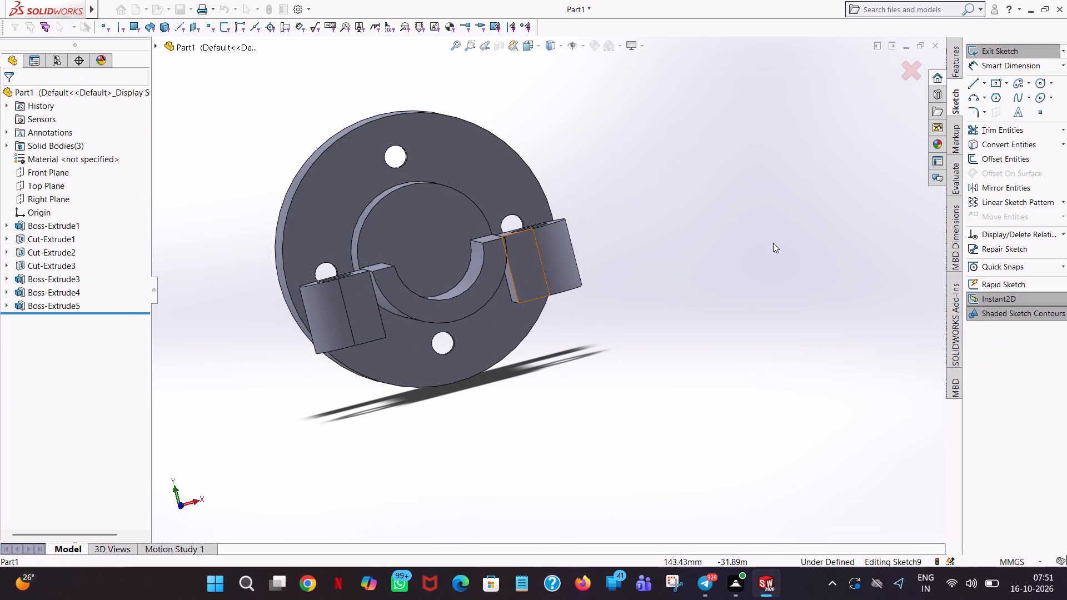
{"action": "key", "text": "space"}
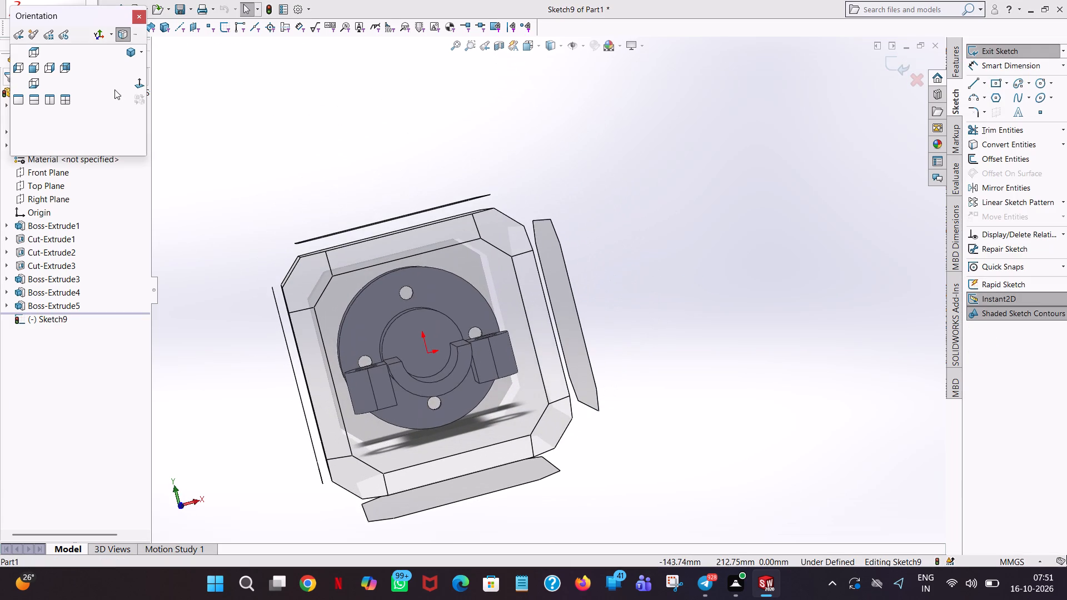
{"action": "left_click", "coordinate": [134, 87]}
{"action": "scroll", "coordinate": [535, 308], "scroll_direction": "down", "scroll_amount": 4}
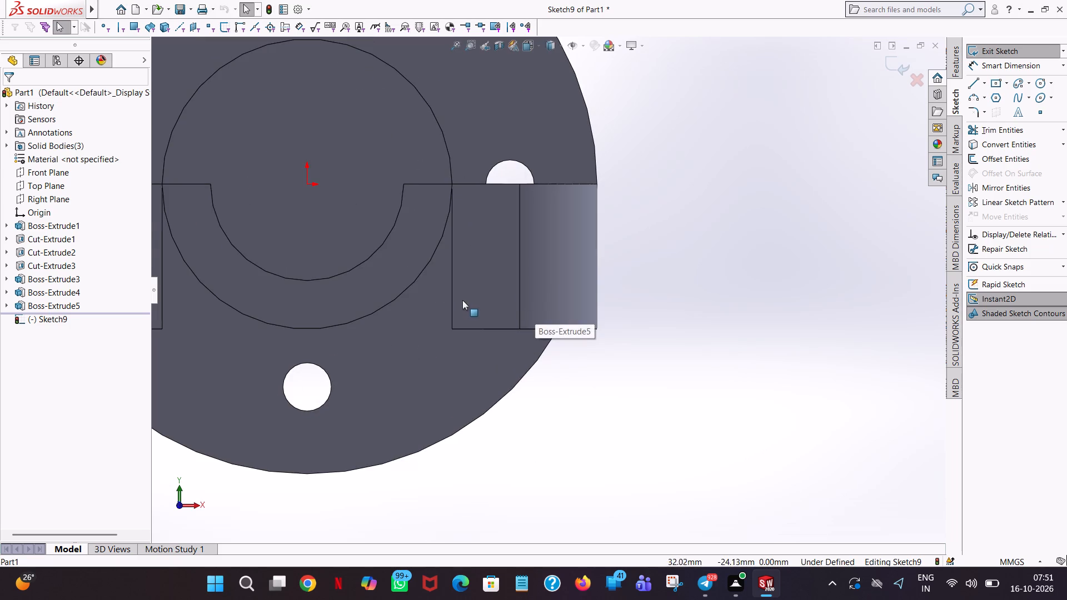
Sketch a 30 mm vertical line along the +X lobe face's inner edge, from its lower corner to its upper corner.
{"action": "middle_click_drag", "start_coordinate": [461, 302], "coordinate": [472, 312]}
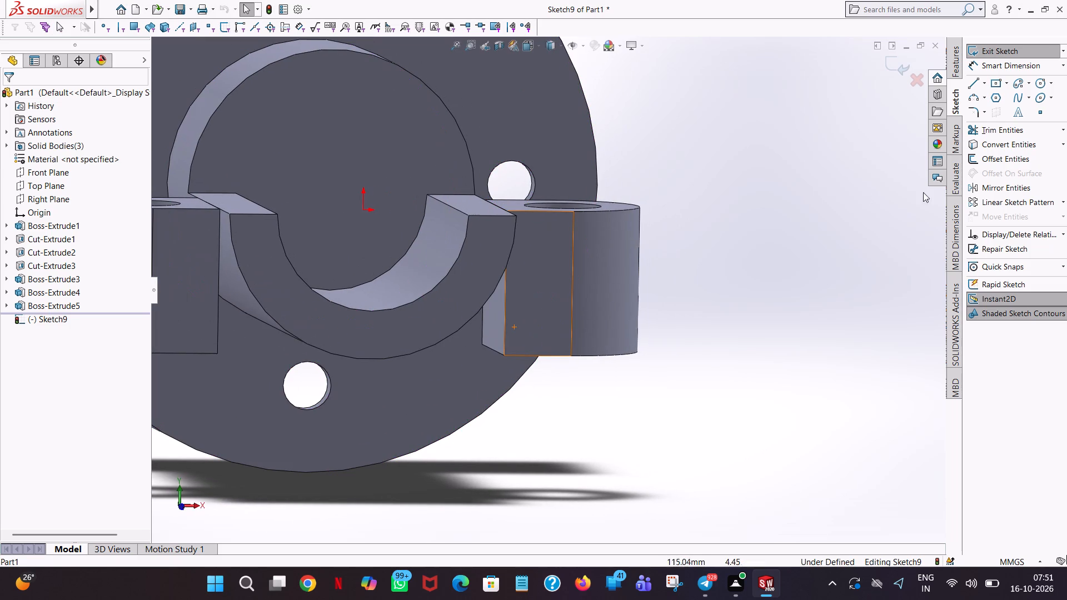
{"action": "left_click", "coordinate": [968, 79]}
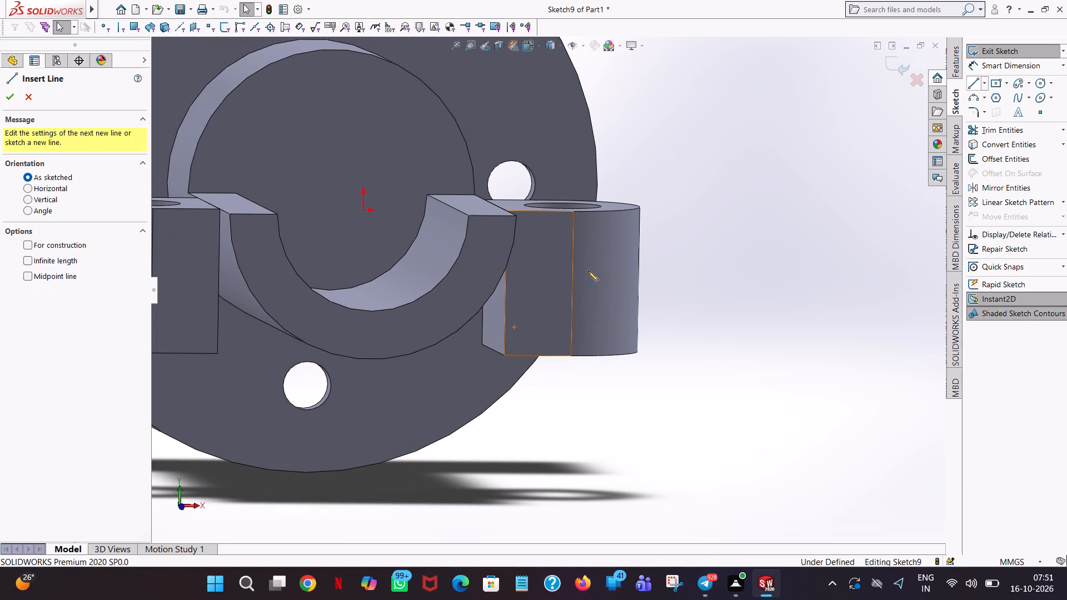
{"action": "left_click", "coordinate": [504, 356]}
{"action": "middle_click_drag", "start_coordinate": [513, 223], "coordinate": [505, 222]}
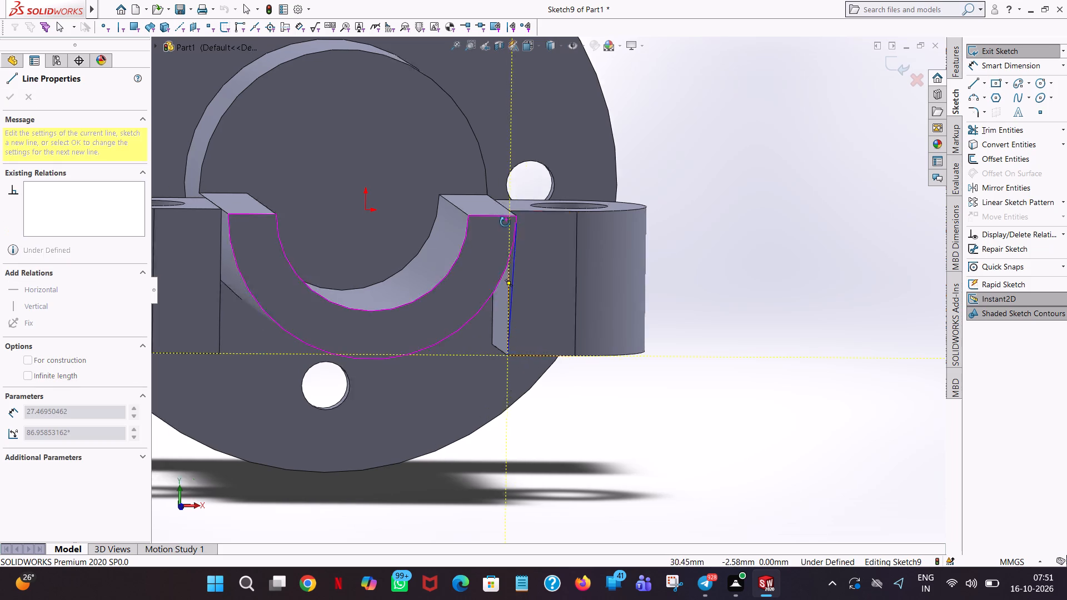
{"action": "middle_click_drag", "start_coordinate": [505, 222], "coordinate": [496, 219]}
{"action": "scroll", "coordinate": [496, 219], "scroll_direction": "up", "scroll_amount": 1}
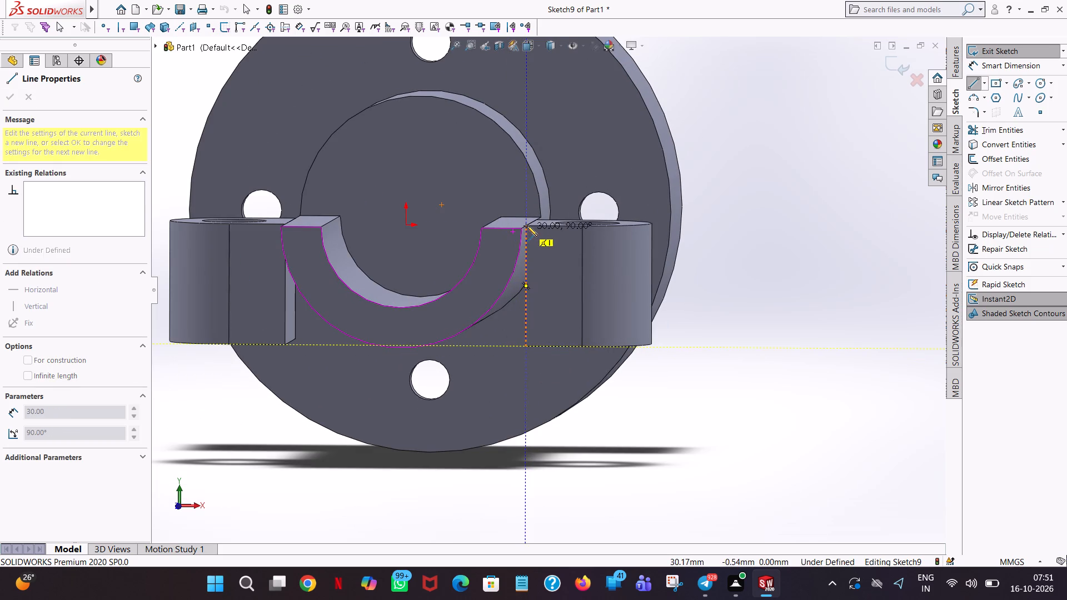
{"action": "left_click", "coordinate": [526, 226]}
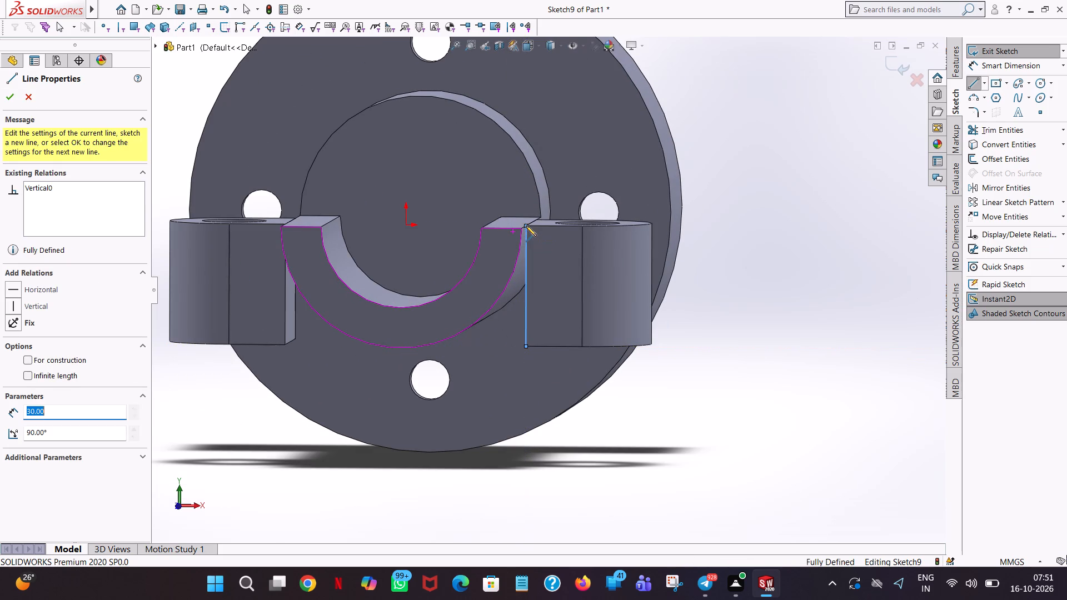
{"action": "right_click", "coordinate": [526, 226]}
{"action": "left_click", "coordinate": [548, 232]}
Sketch a 30 mm horizontal line from the half-ring outline's lowest point to the +X lobe's lower inner corner.
{"action": "scroll", "coordinate": [757, 239], "scroll_direction": "down", "scroll_amount": 2}
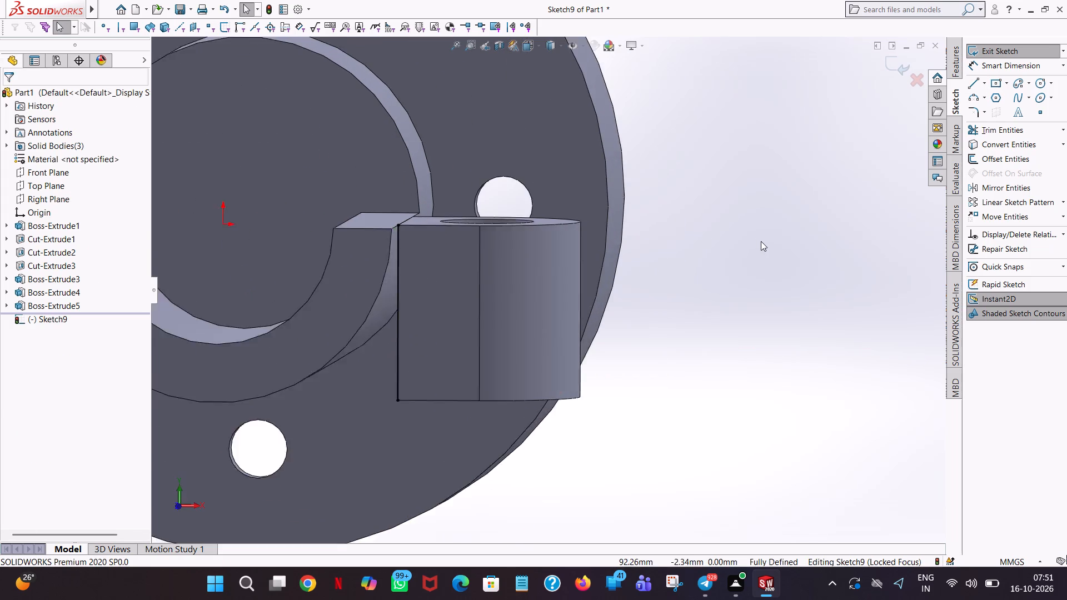
{"action": "scroll", "coordinate": [761, 241], "scroll_direction": "down", "scroll_amount": 1}
{"action": "middle_click_drag", "start_coordinate": [762, 242], "coordinate": [711, 247]}
{"action": "scroll", "coordinate": [413, 327], "scroll_direction": "up", "scroll_amount": 4}
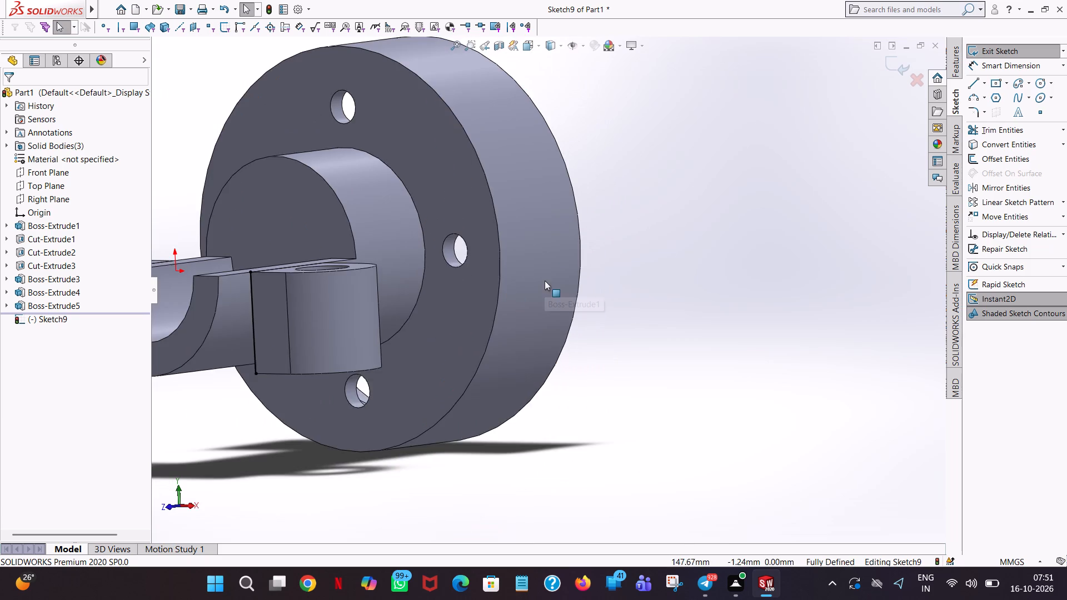
{"action": "middle_click_drag", "start_coordinate": [545, 281], "coordinate": [532, 284]}
{"action": "scroll", "coordinate": [532, 283], "scroll_direction": "up", "scroll_amount": 1}
{"action": "scroll", "coordinate": [247, 351], "scroll_direction": "down", "scroll_amount": 4}
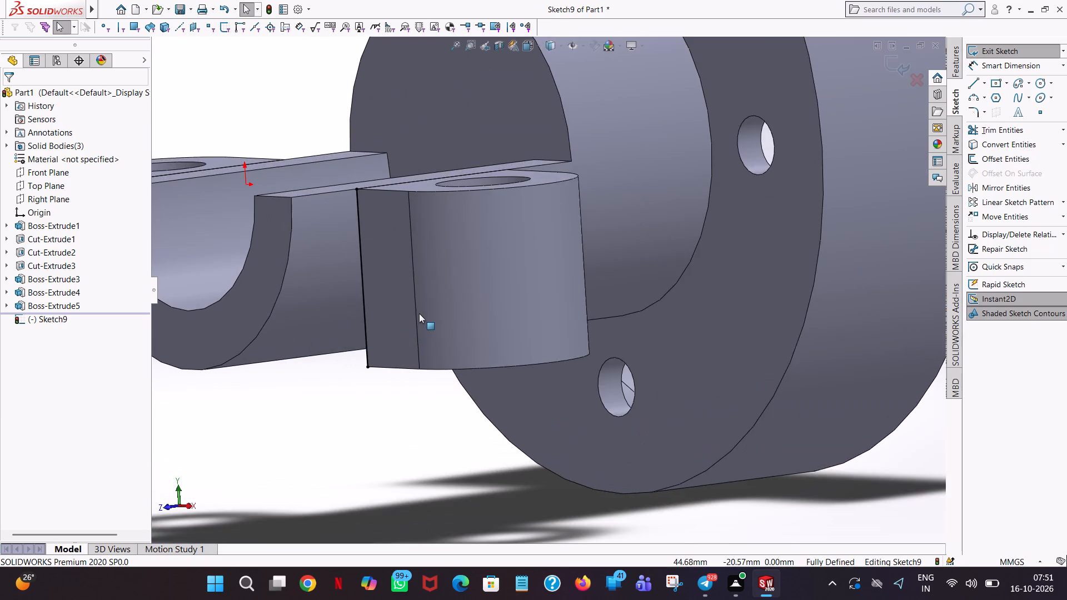
{"action": "scroll", "coordinate": [419, 313], "scroll_direction": "down", "scroll_amount": 1}
{"action": "middle_click_drag", "start_coordinate": [418, 311], "coordinate": [452, 297]}
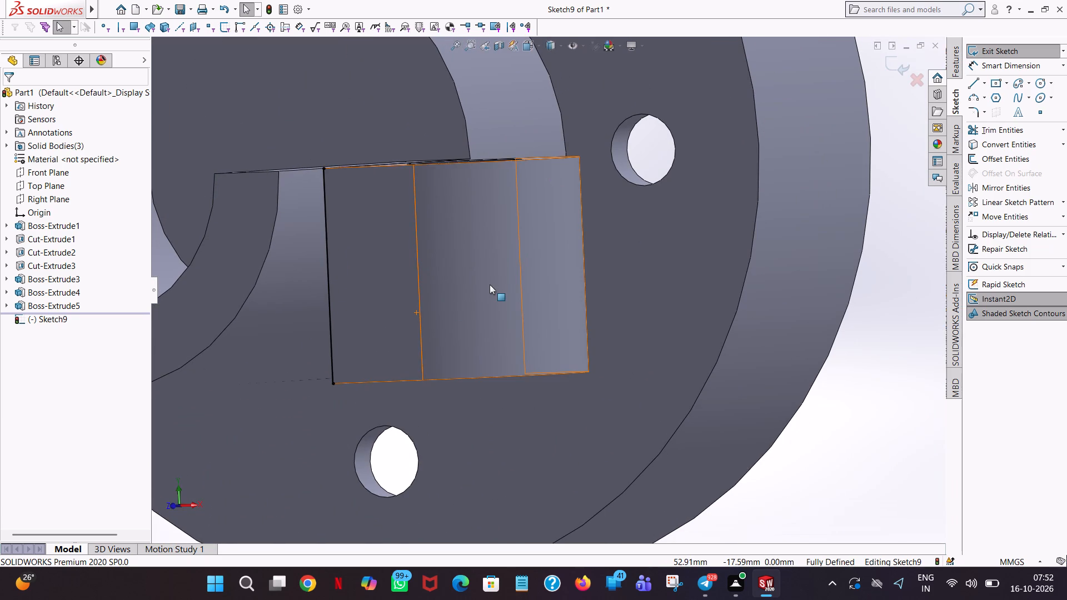
{"action": "key", "text": "space"}
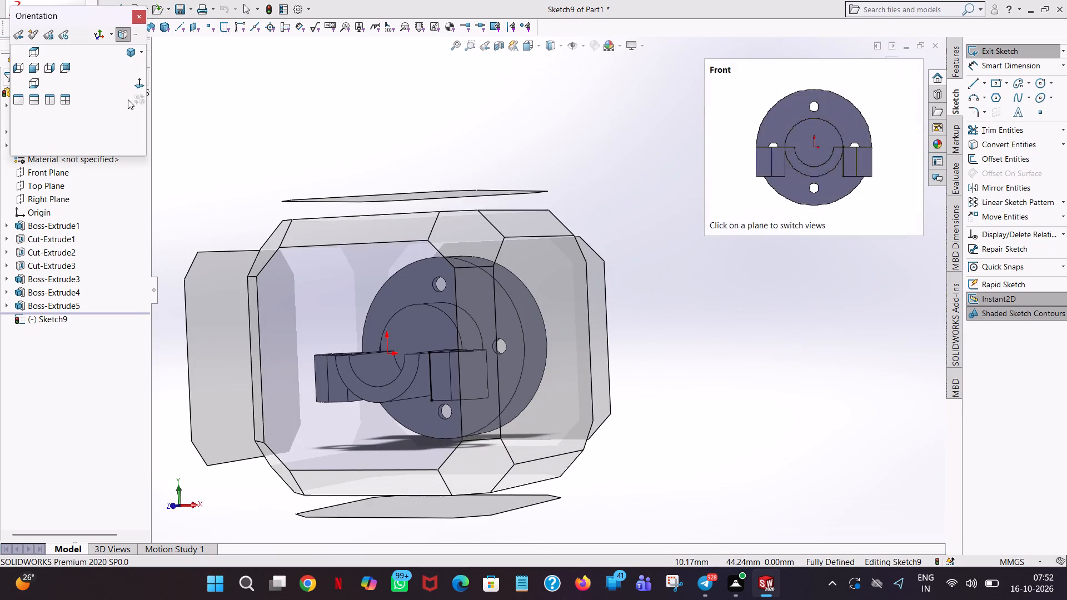
{"action": "left_click", "coordinate": [138, 83]}
{"action": "scroll", "coordinate": [746, 180], "scroll_direction": "up", "scroll_amount": 4}
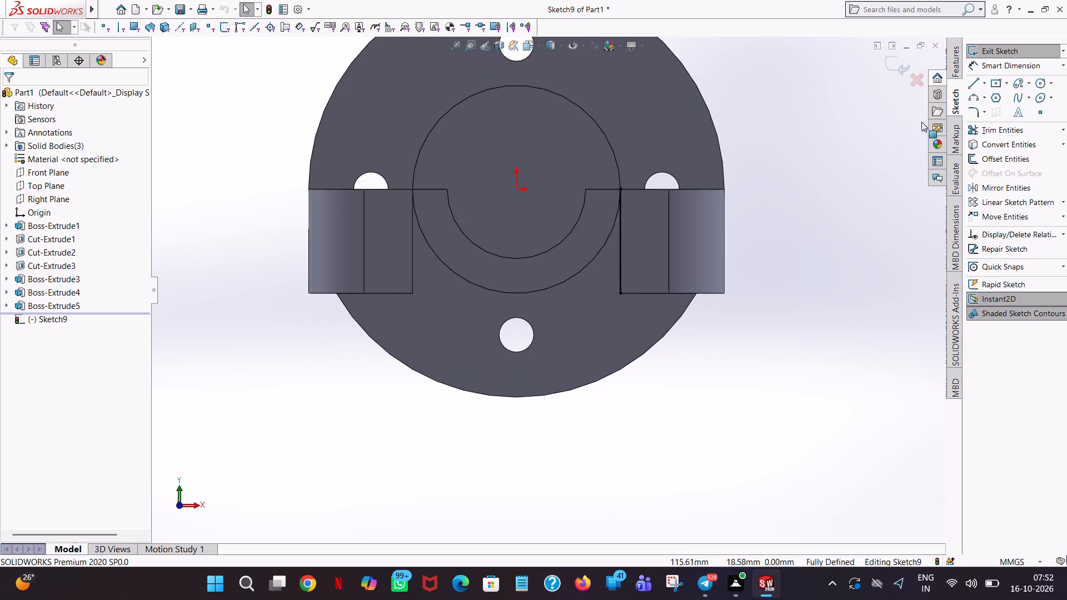
{"action": "left_click", "coordinate": [969, 80]}
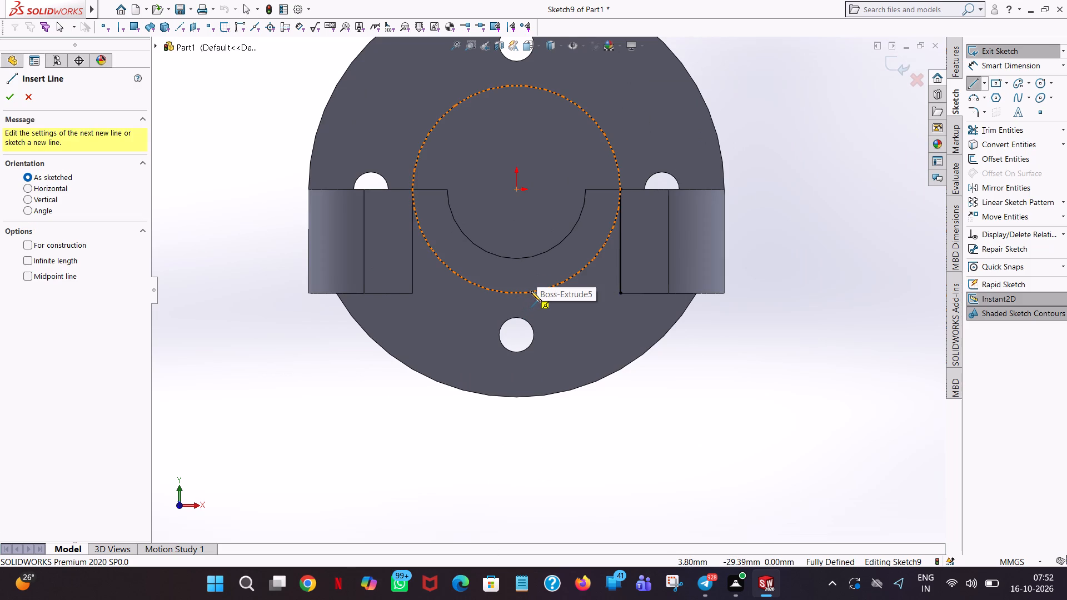
{"action": "left_click", "coordinate": [516, 293]}
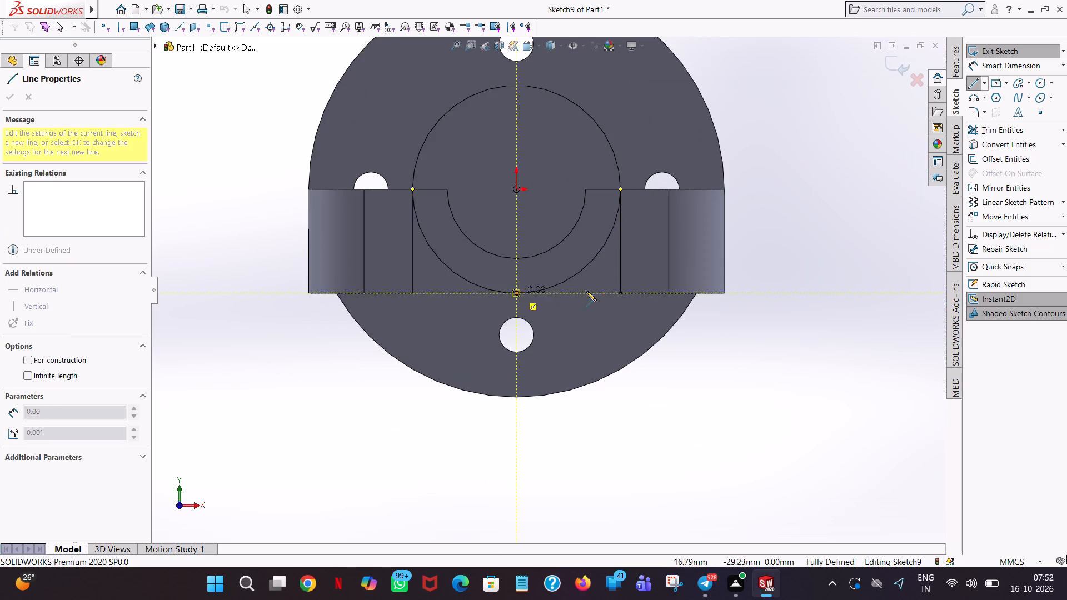
{"action": "left_click", "coordinate": [620, 294]}
{"action": "right_click", "coordinate": [620, 294]}
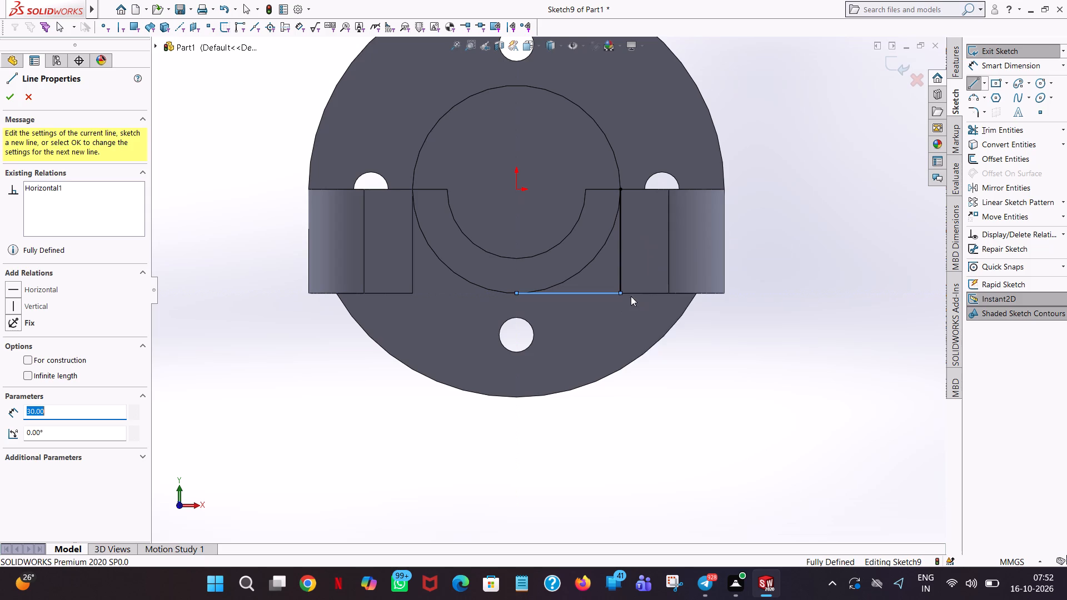
{"action": "left_click", "coordinate": [637, 298]}
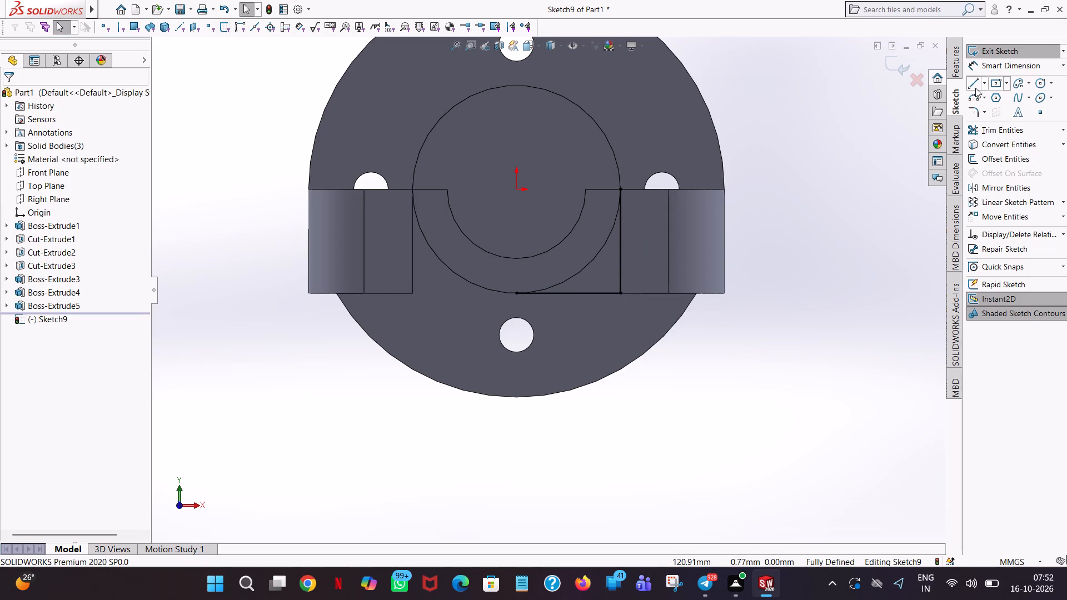
Sketch a 30 mm vertical line down the -X lobe's inner edge and a 30 mm horizontal line to the half-ring's lowest point.
{"action": "left_click", "coordinate": [975, 88]}
{"action": "left_click", "coordinate": [413, 189]}
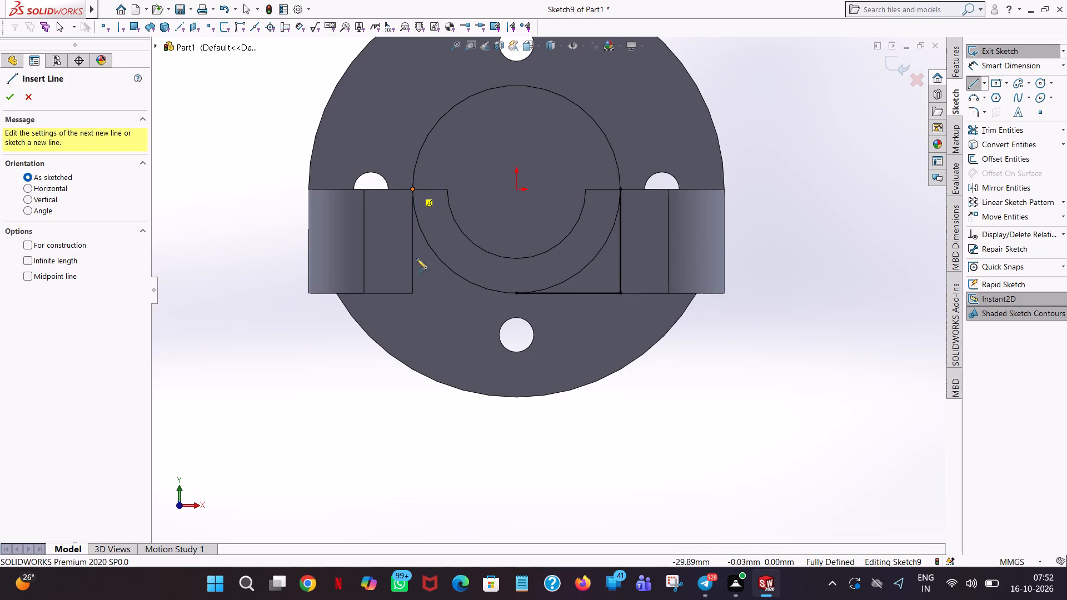
{"action": "left_click", "coordinate": [413, 294]}
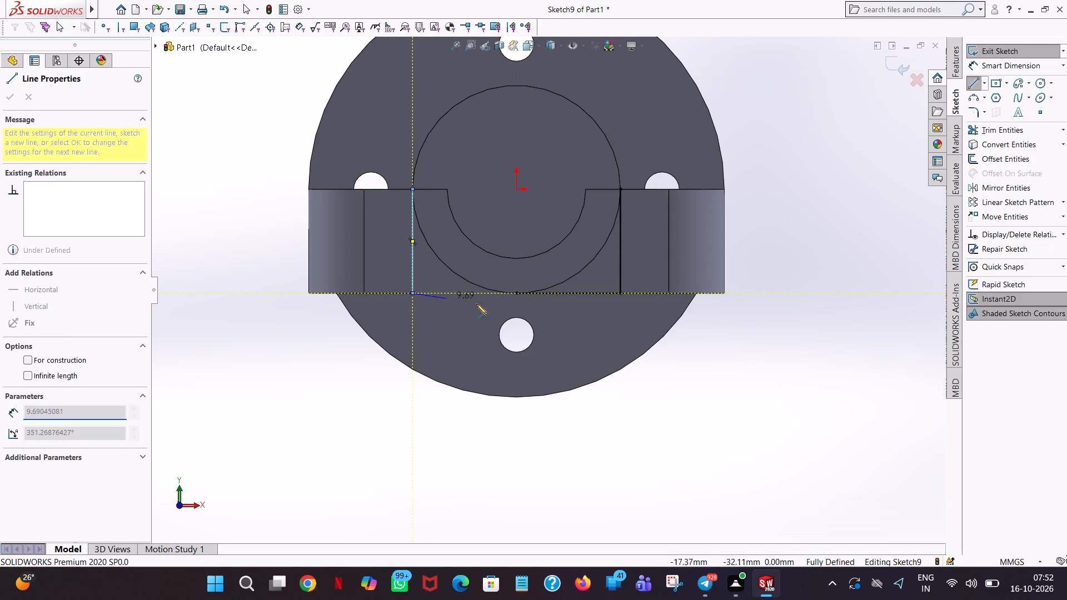
{"action": "left_click", "coordinate": [517, 294]}
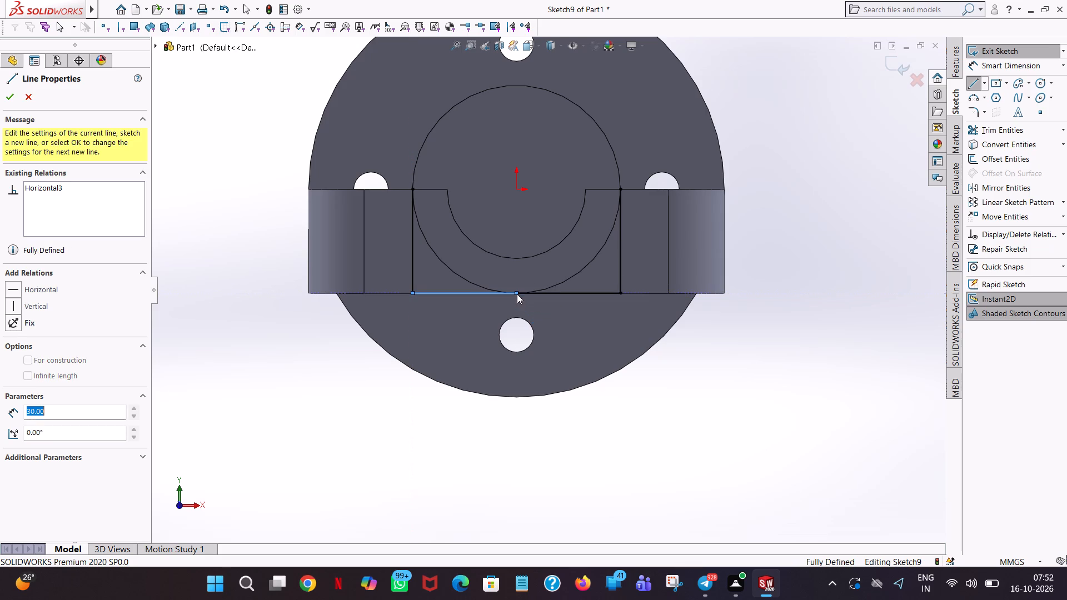
{"action": "right_click", "coordinate": [517, 294]}
{"action": "left_click", "coordinate": [554, 302]}
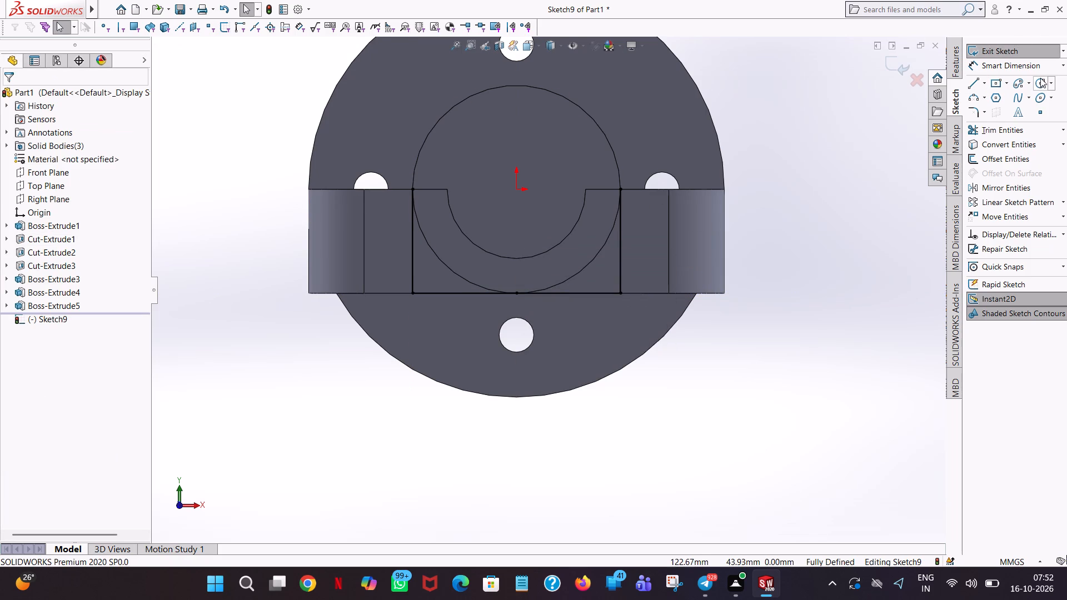
Sketch a 30 mm radius circle centred on the origin and trim away its upper half.
{"action": "left_click", "coordinate": [1043, 79]}
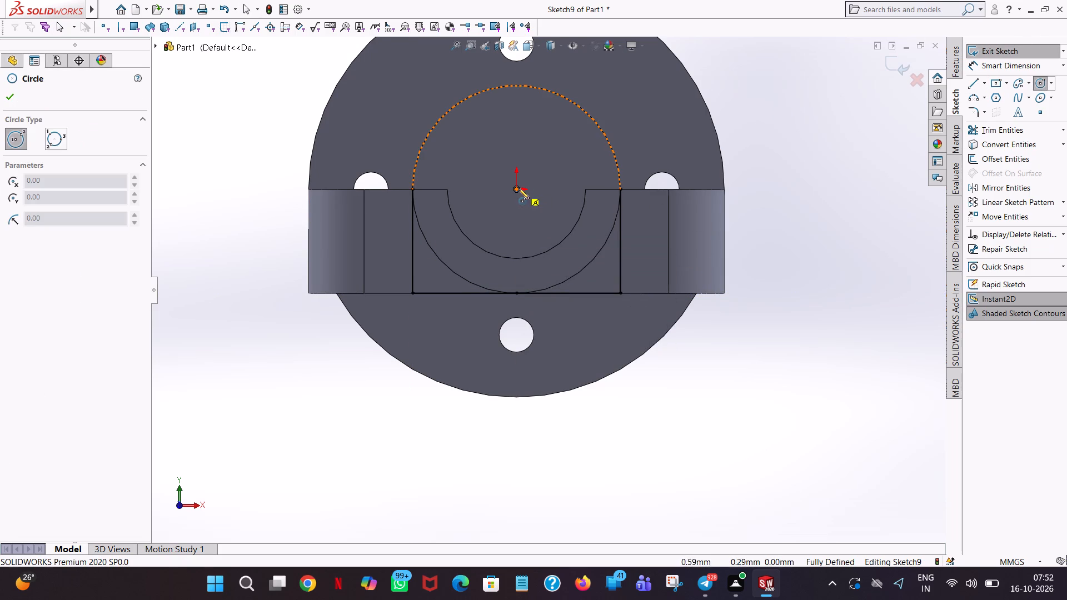
{"action": "left_click", "coordinate": [518, 188]}
{"action": "left_click", "coordinate": [458, 272]}
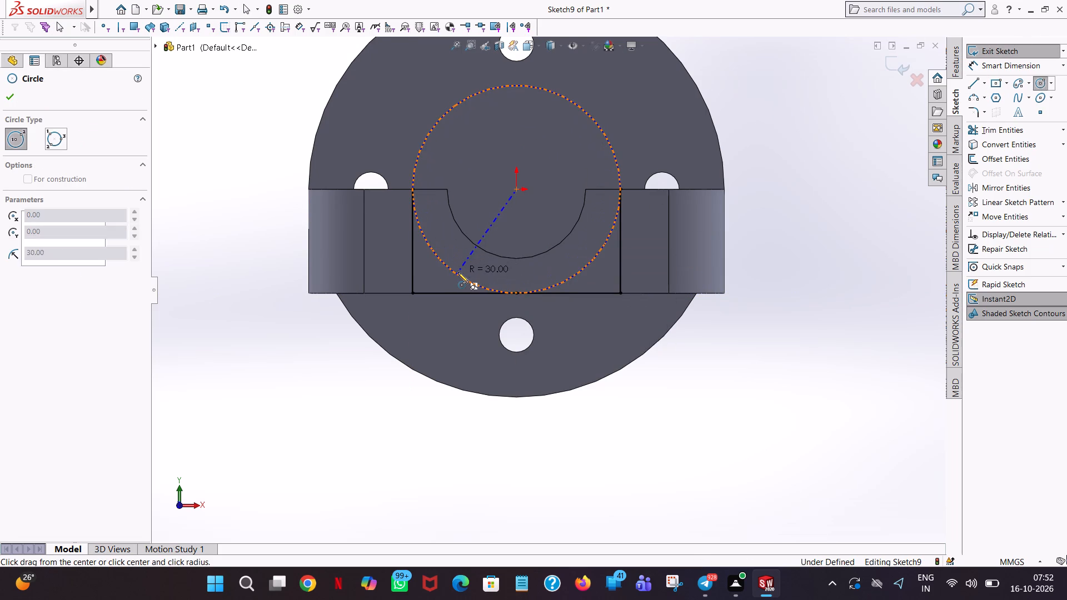
{"action": "right_click", "coordinate": [458, 272]}
{"action": "left_click", "coordinate": [490, 283]}
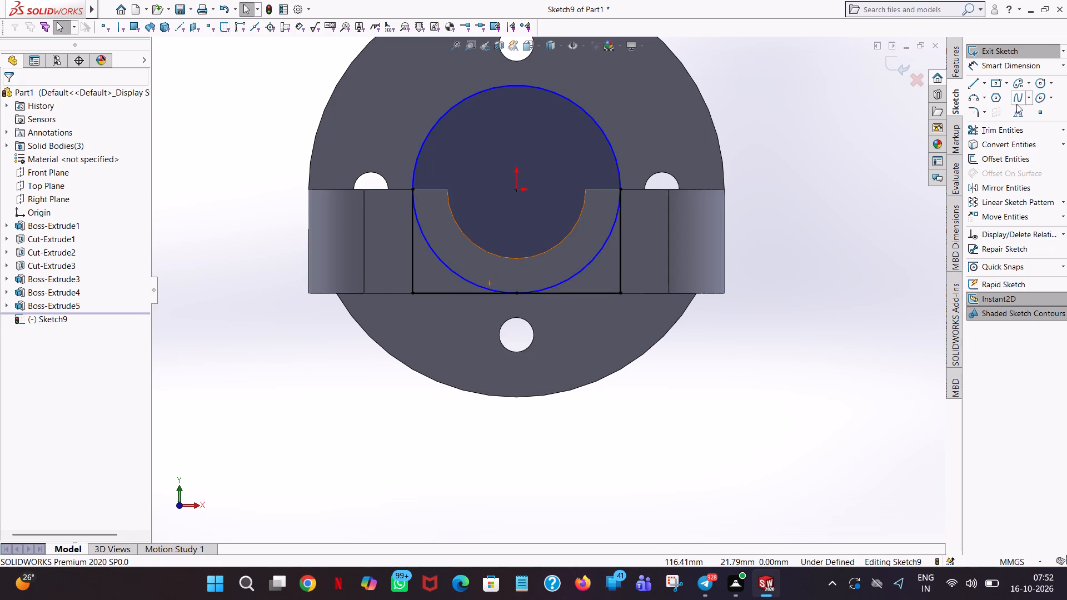
{"action": "left_click", "coordinate": [1014, 127]}
{"action": "left_click", "coordinate": [522, 86]}
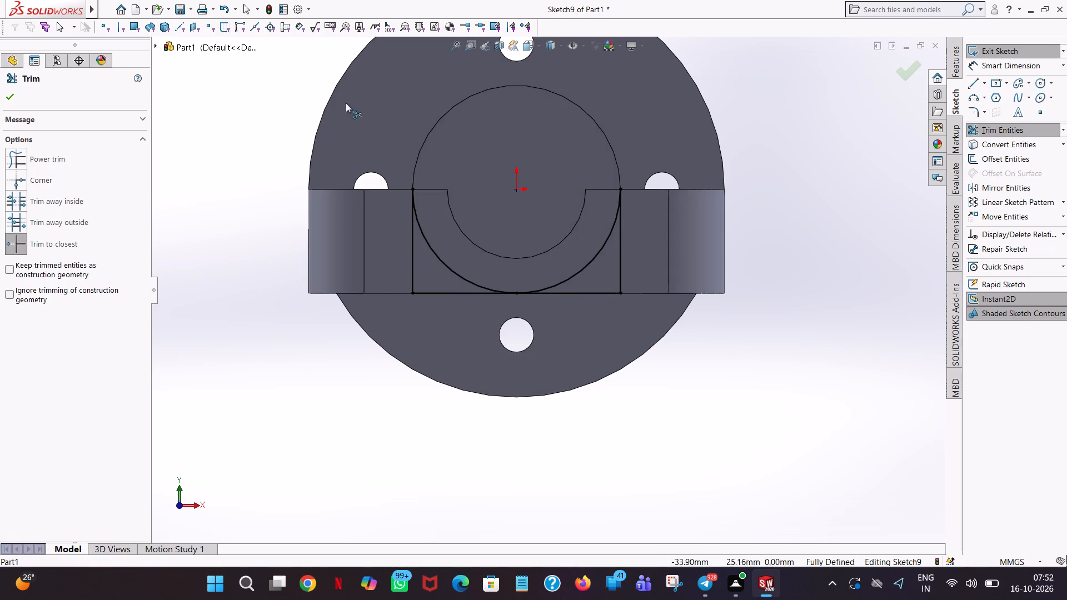
{"action": "left_click", "coordinate": [13, 88]}
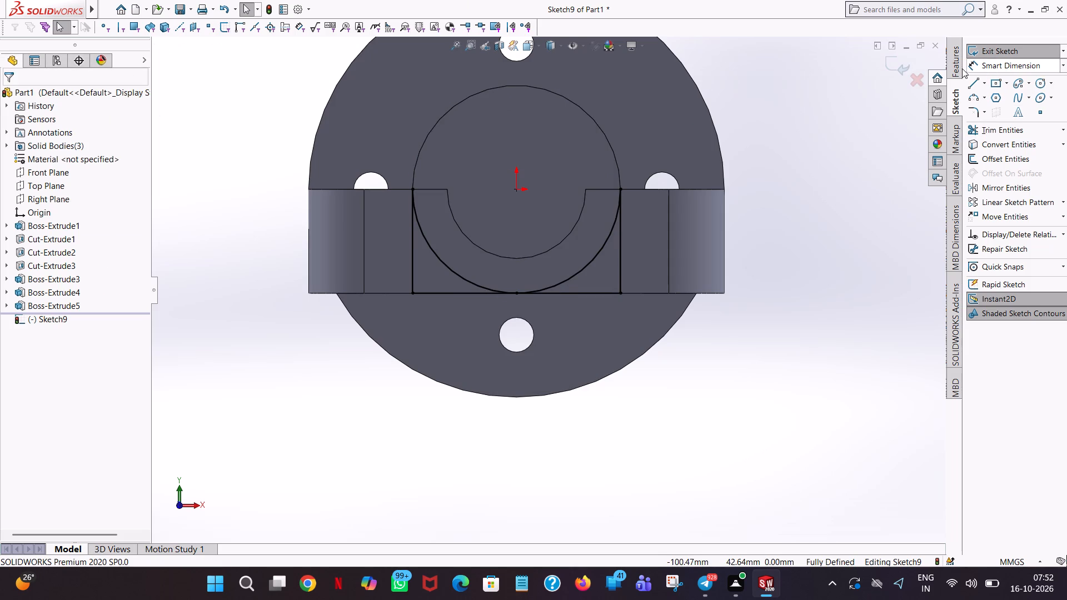
Extrude the two corner regions between the half-ring and lobes 30 mm blind toward the disc, with Merge result off.
{"action": "left_click", "coordinate": [952, 56]}
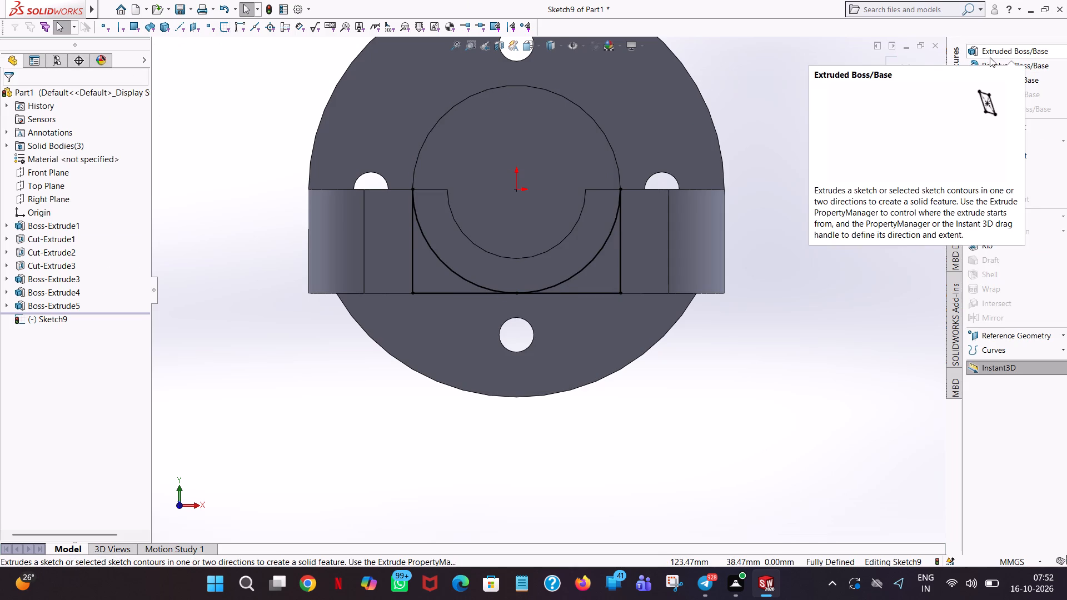
{"action": "left_click", "coordinate": [990, 57]}
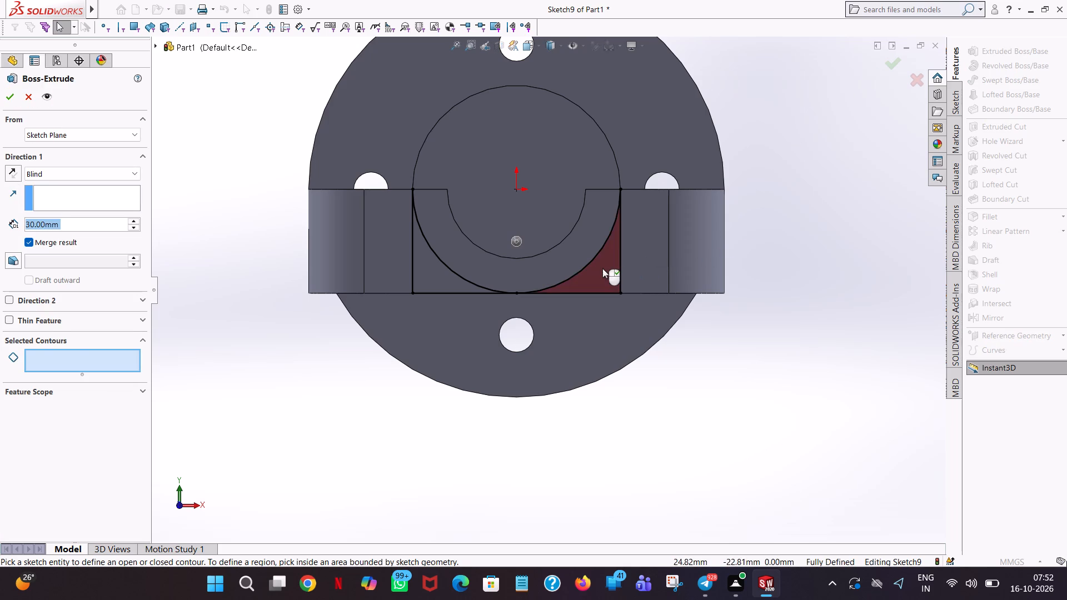
{"action": "left_click", "coordinate": [602, 268]}
{"action": "left_click", "coordinate": [452, 274]}
{"action": "left_click", "coordinate": [437, 274]}
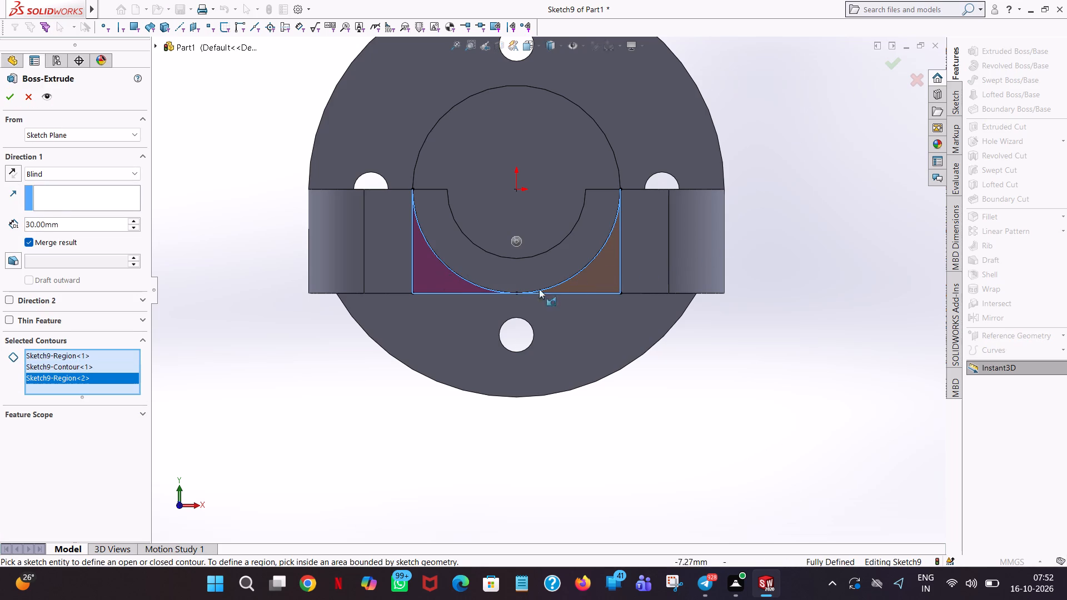
{"action": "scroll", "coordinate": [777, 140], "scroll_direction": "up", "scroll_amount": 2}
{"action": "middle_click_drag", "start_coordinate": [778, 140], "coordinate": [704, 149]}
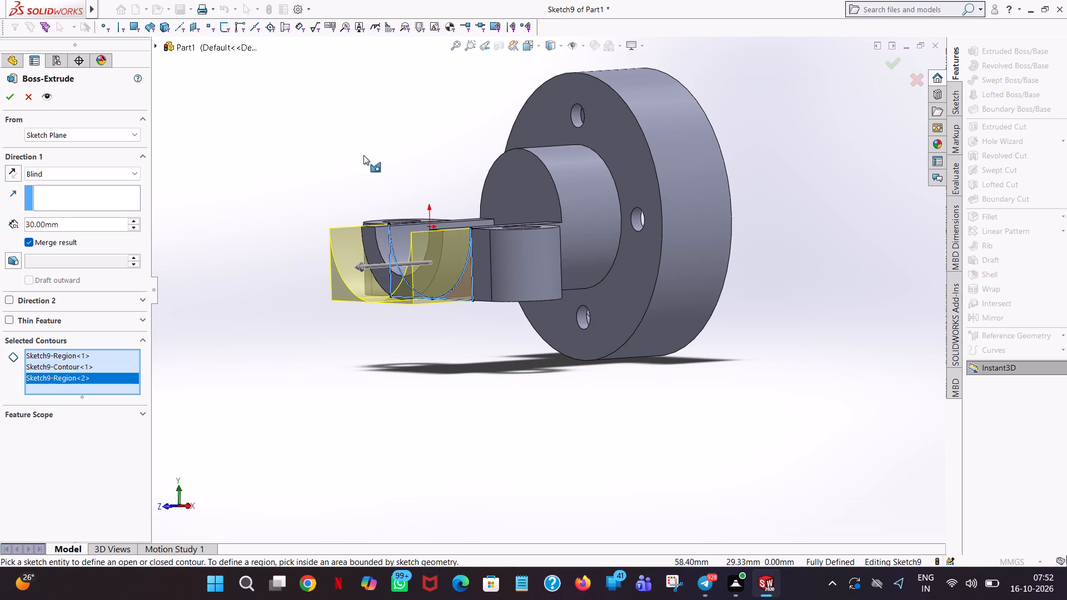
{"action": "left_click", "coordinate": [12, 172]}
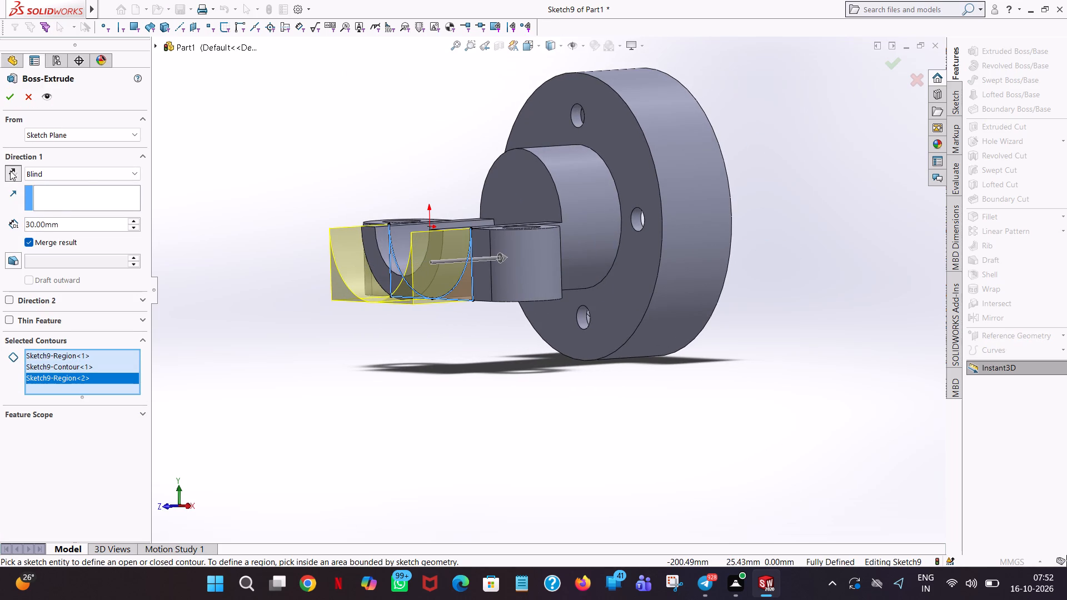
{"action": "left_click", "coordinate": [7, 98]}
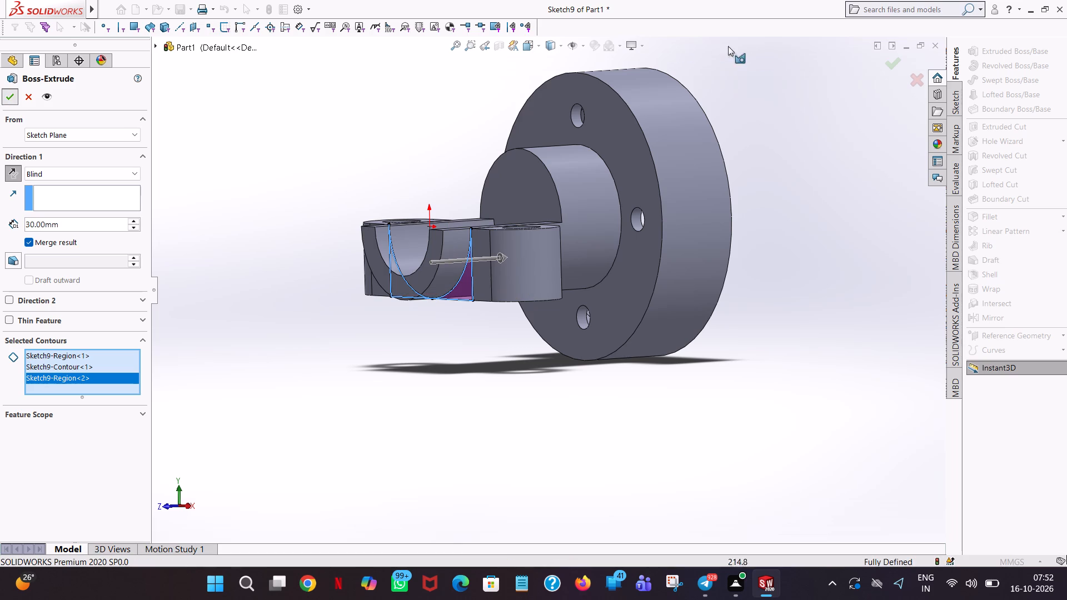
{"action": "left_click", "coordinate": [27, 243]}
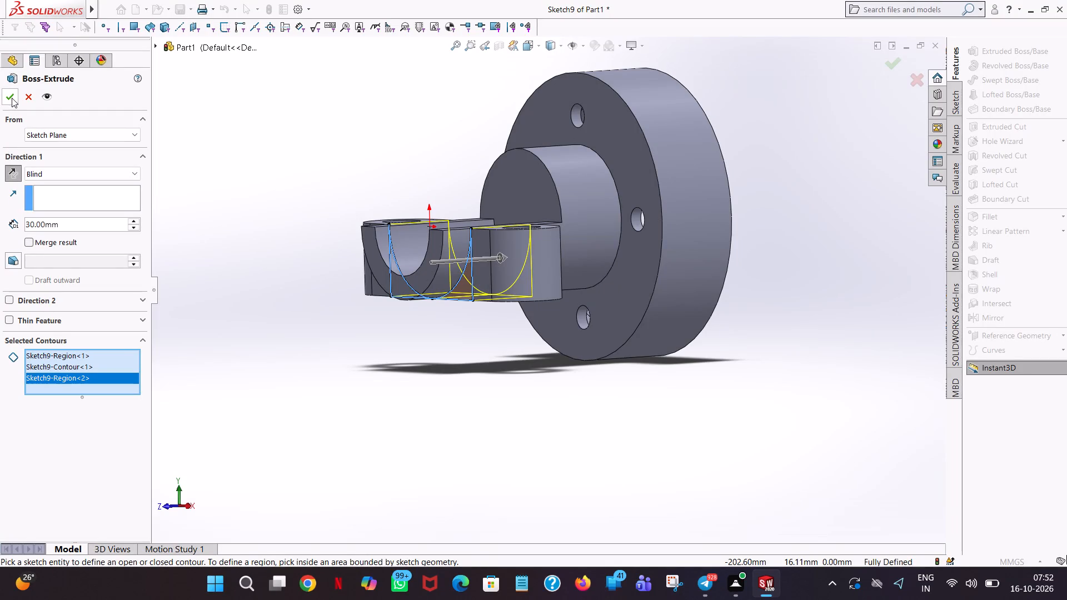
{"action": "left_click", "coordinate": [12, 97]}
{"action": "left_click", "coordinate": [390, 128]}
Examine the coupling model from all sides, including the corner fills, side lobes and the disc's back.
{"action": "middle_click_drag", "start_coordinate": [399, 137], "coordinate": [400, 137]}
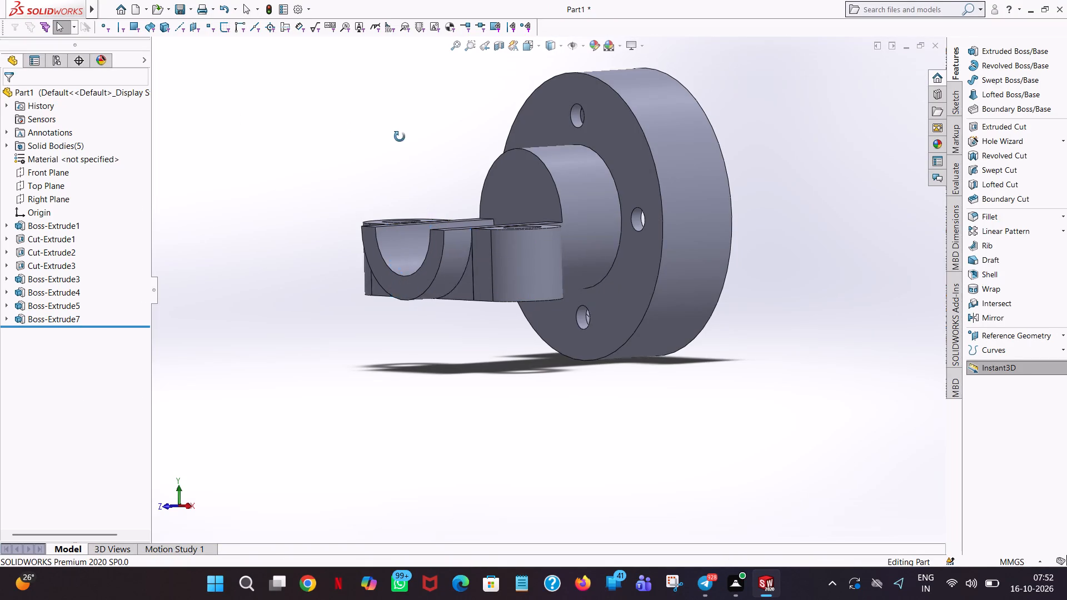
{"action": "middle_click_drag", "start_coordinate": [400, 137], "coordinate": [519, 12]}
{"action": "scroll", "coordinate": [434, 123], "scroll_direction": "up", "scroll_amount": 1}
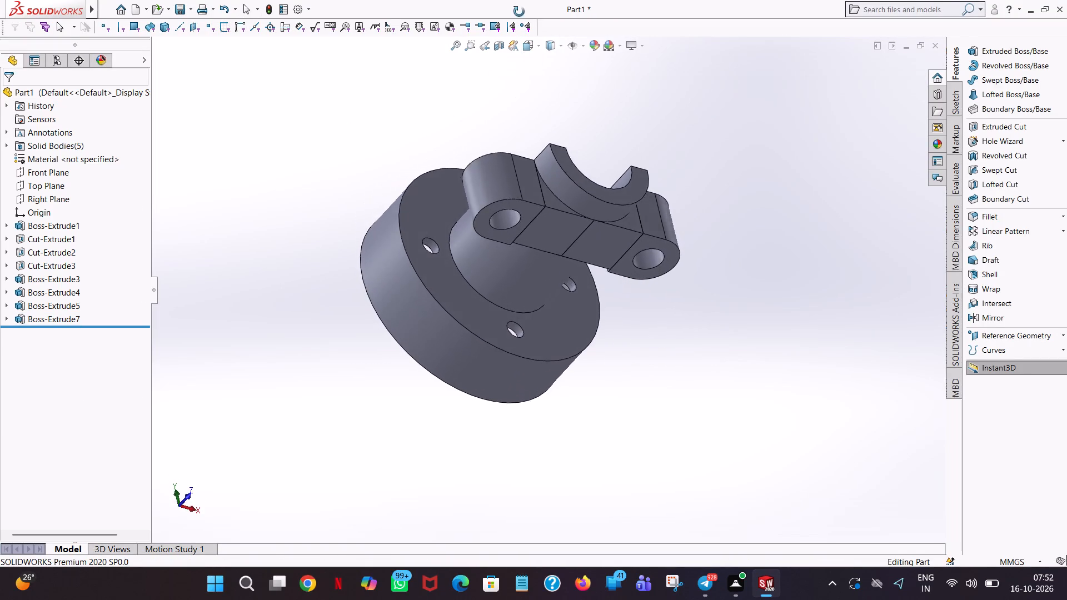
{"action": "middle_click_drag", "start_coordinate": [519, 12], "coordinate": [731, 168]}
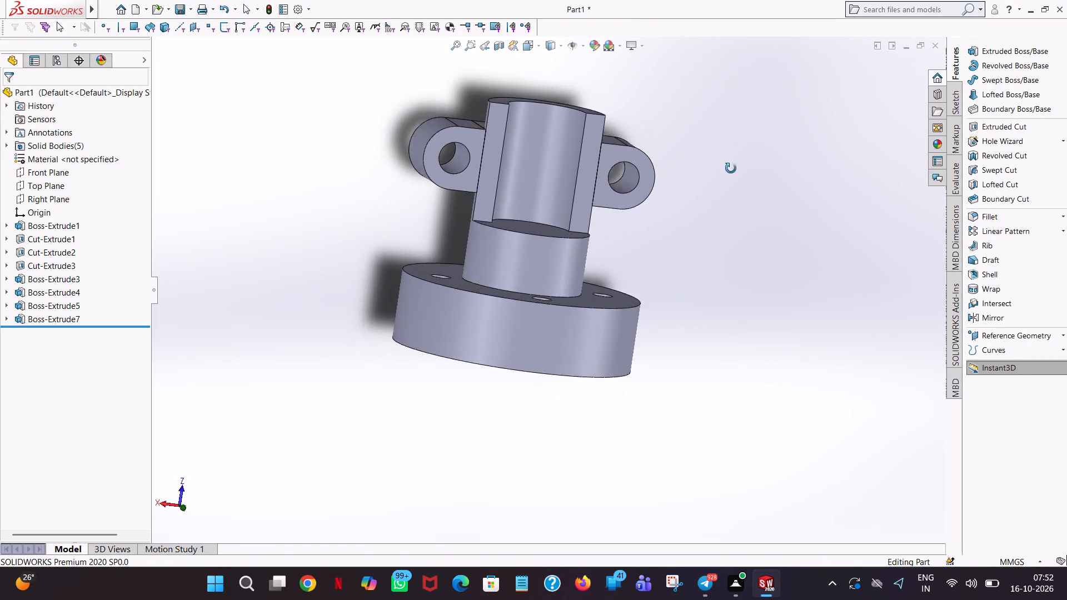
{"action": "middle_click_drag", "start_coordinate": [731, 168], "coordinate": [672, 410]}
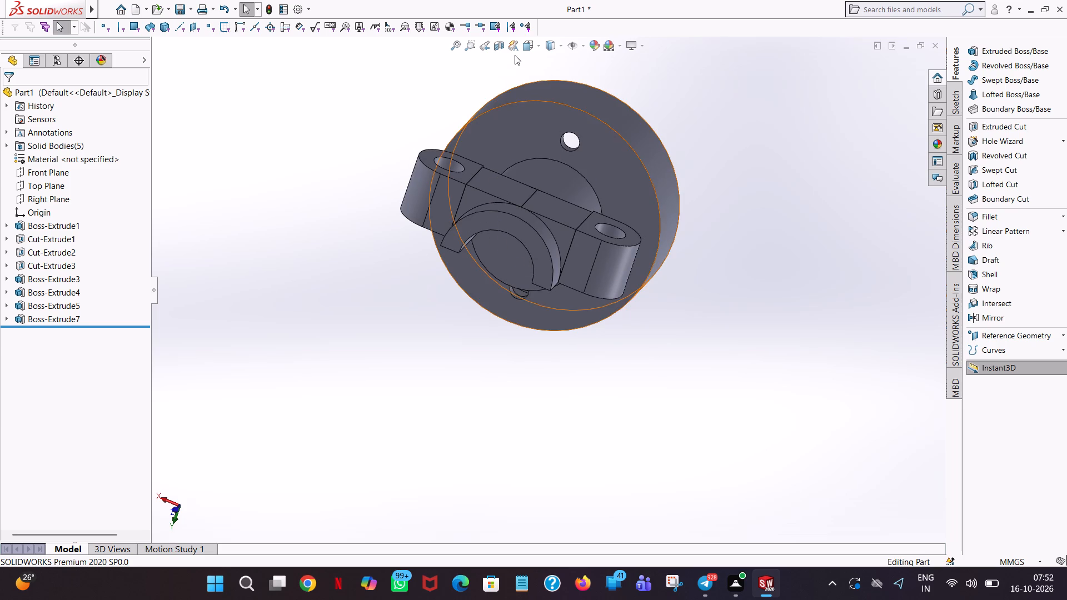
{"action": "left_click", "coordinate": [540, 46]}
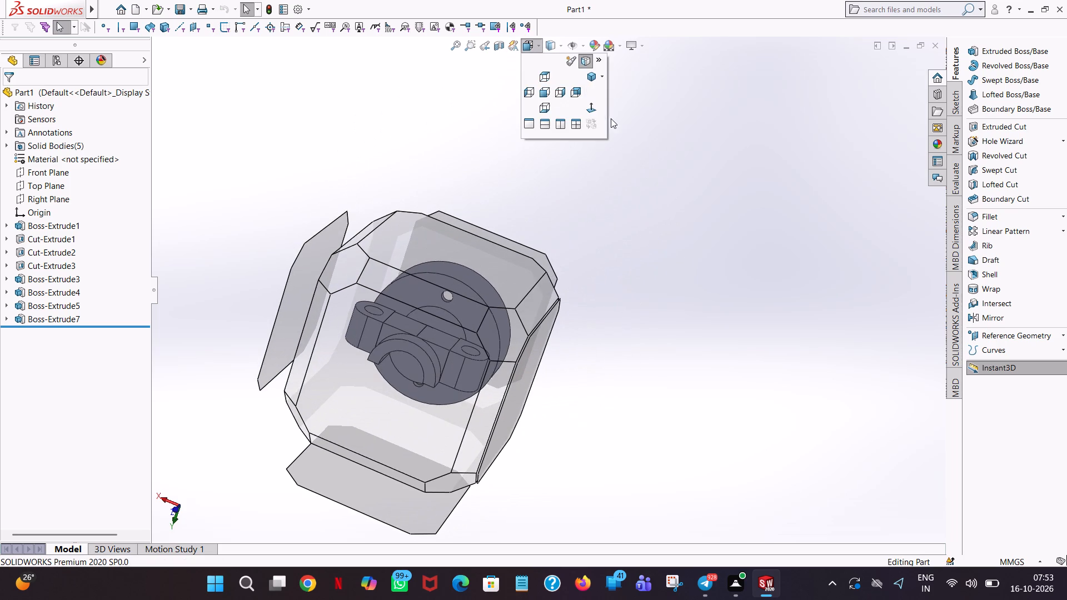
{"action": "left_click", "coordinate": [596, 113]}
{"action": "scroll", "coordinate": [595, 154], "scroll_direction": "up", "scroll_amount": 1}
{"action": "middle_click_drag", "start_coordinate": [599, 151], "coordinate": [686, 63]}
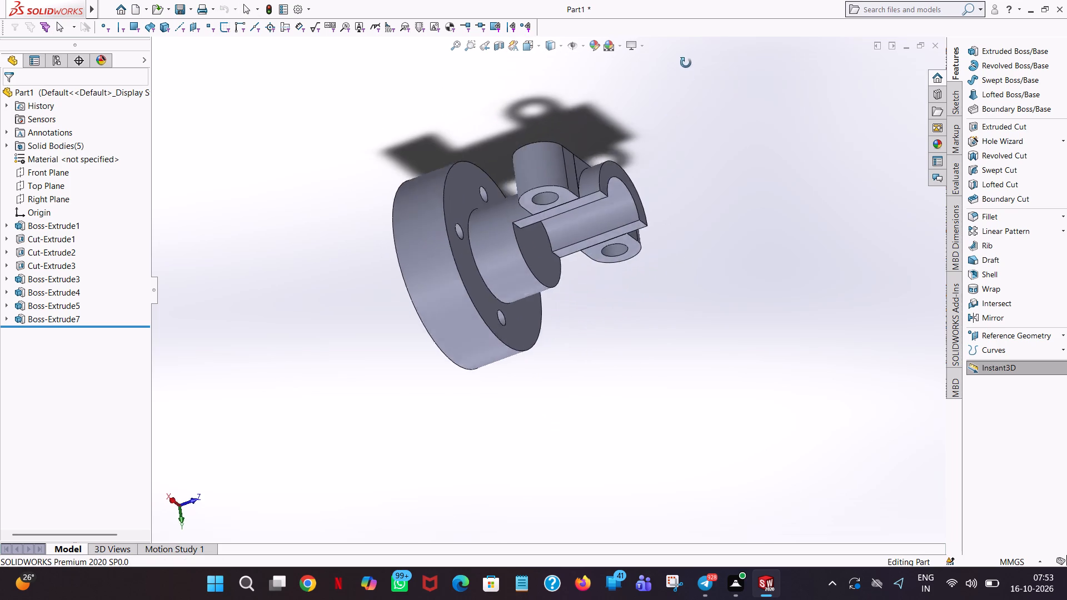
{"action": "middle_click_drag", "start_coordinate": [686, 63], "coordinate": [688, 50]}
{"action": "scroll", "coordinate": [688, 50], "scroll_direction": "up", "scroll_amount": 1}
{"action": "middle_click_drag", "start_coordinate": [623, 276], "coordinate": [633, 81]}
{"action": "scroll", "coordinate": [631, 89], "scroll_direction": "up", "scroll_amount": 1}
{"action": "middle_click_drag", "start_coordinate": [632, 296], "coordinate": [668, 212]}
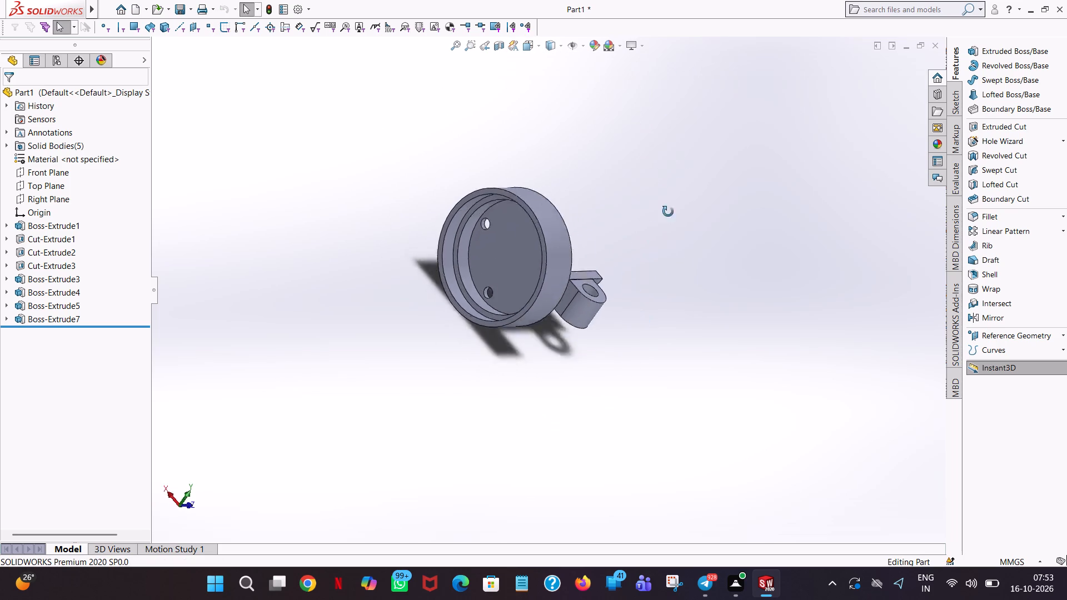
{"action": "middle_click_drag", "start_coordinate": [668, 212], "coordinate": [612, 142]}
{"action": "scroll", "coordinate": [686, 171], "scroll_direction": "up", "scroll_amount": 1}
{"action": "scroll", "coordinate": [617, 147], "scroll_direction": "up", "scroll_amount": 1}
{"action": "middle_click_drag", "start_coordinate": [644, 237], "coordinate": [600, 192]}
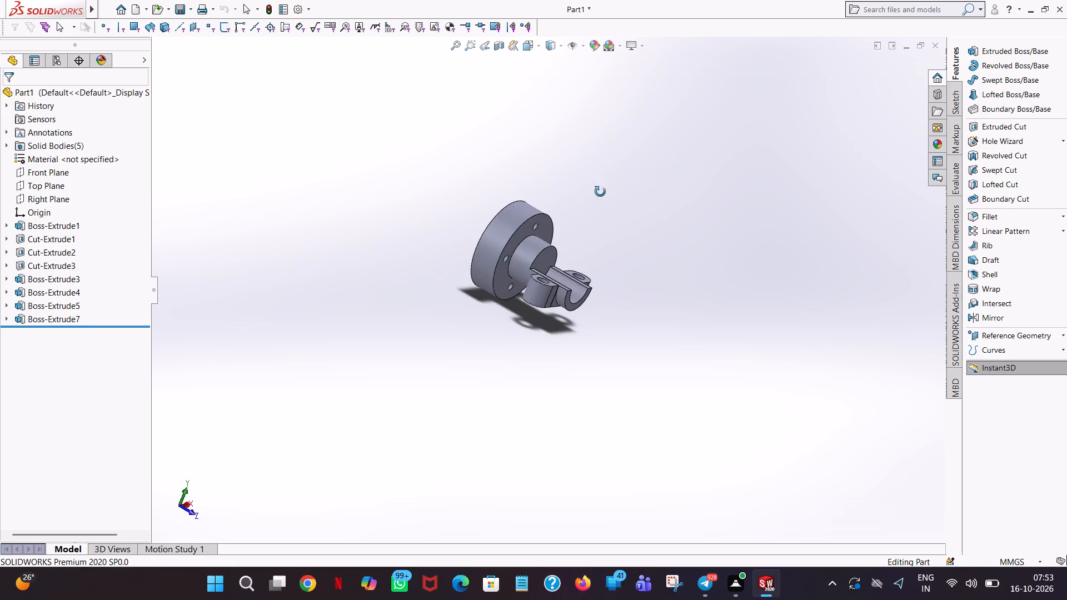
{"action": "middle_click_drag", "start_coordinate": [600, 192], "coordinate": [570, 175]}
{"action": "scroll", "coordinate": [570, 177], "scroll_direction": "up", "scroll_amount": 1}
{"action": "scroll", "coordinate": [591, 332], "scroll_direction": "down", "scroll_amount": 2}
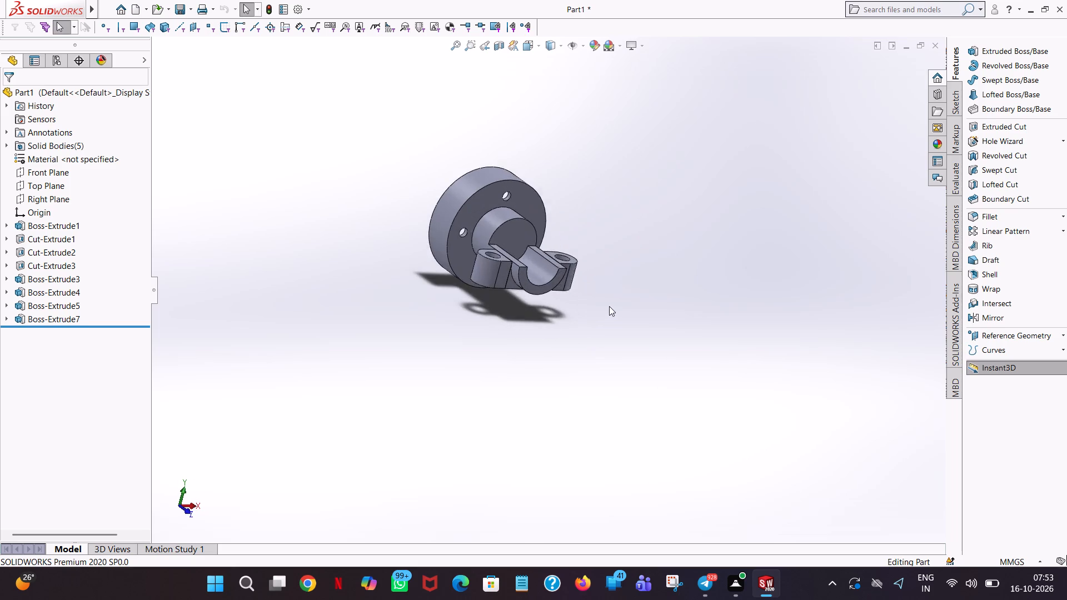
Open the sketch of the half-ring extension for editing.
{"action": "scroll", "coordinate": [609, 306], "scroll_direction": "down", "scroll_amount": 1}
{"action": "middle_click_drag", "start_coordinate": [607, 305], "coordinate": [565, 242]}
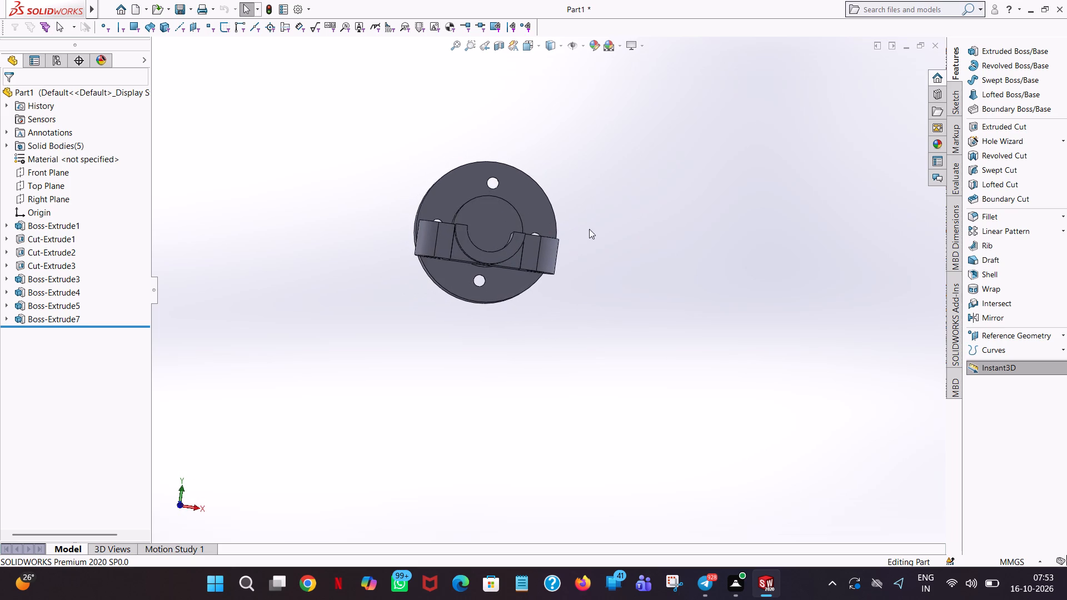
{"action": "scroll", "coordinate": [566, 257], "scroll_direction": "down", "scroll_amount": 1}
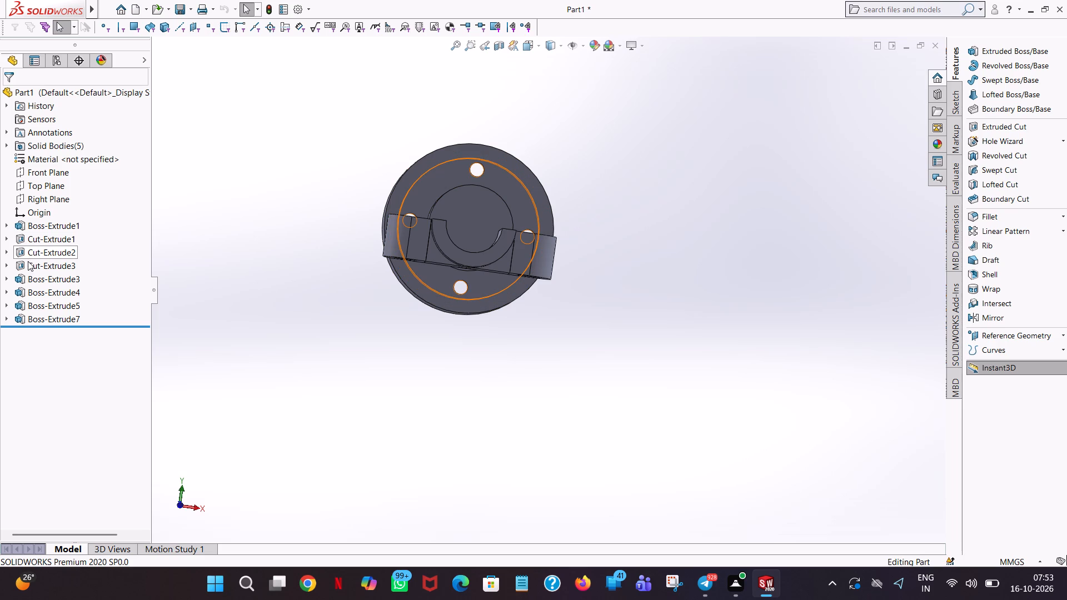
{"action": "left_click", "coordinate": [23, 289]}
{"action": "right_click", "coordinate": [23, 289]}
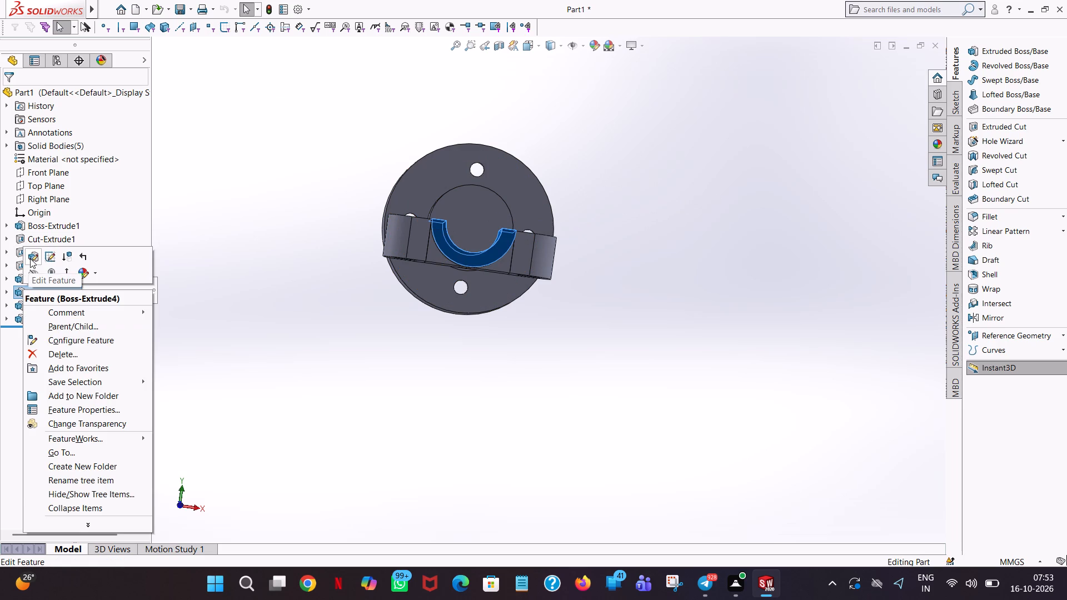
{"action": "left_click", "coordinate": [48, 260]}
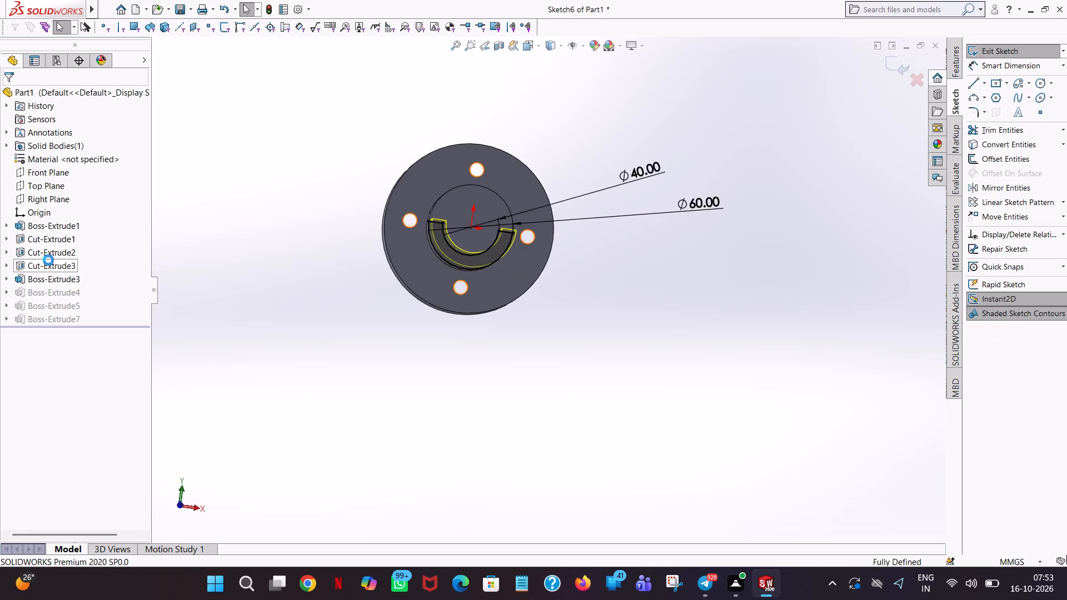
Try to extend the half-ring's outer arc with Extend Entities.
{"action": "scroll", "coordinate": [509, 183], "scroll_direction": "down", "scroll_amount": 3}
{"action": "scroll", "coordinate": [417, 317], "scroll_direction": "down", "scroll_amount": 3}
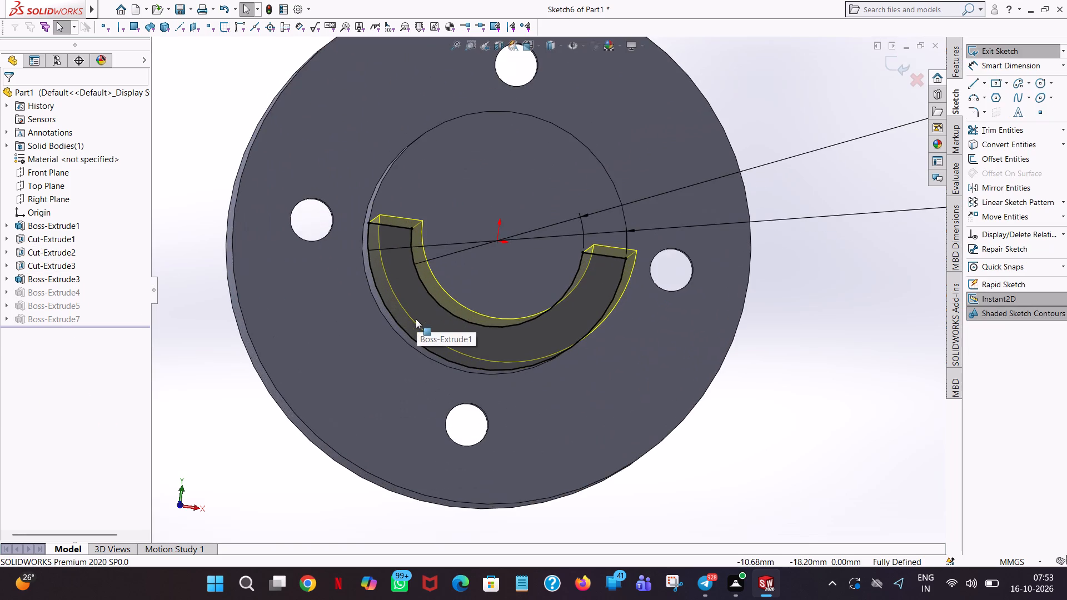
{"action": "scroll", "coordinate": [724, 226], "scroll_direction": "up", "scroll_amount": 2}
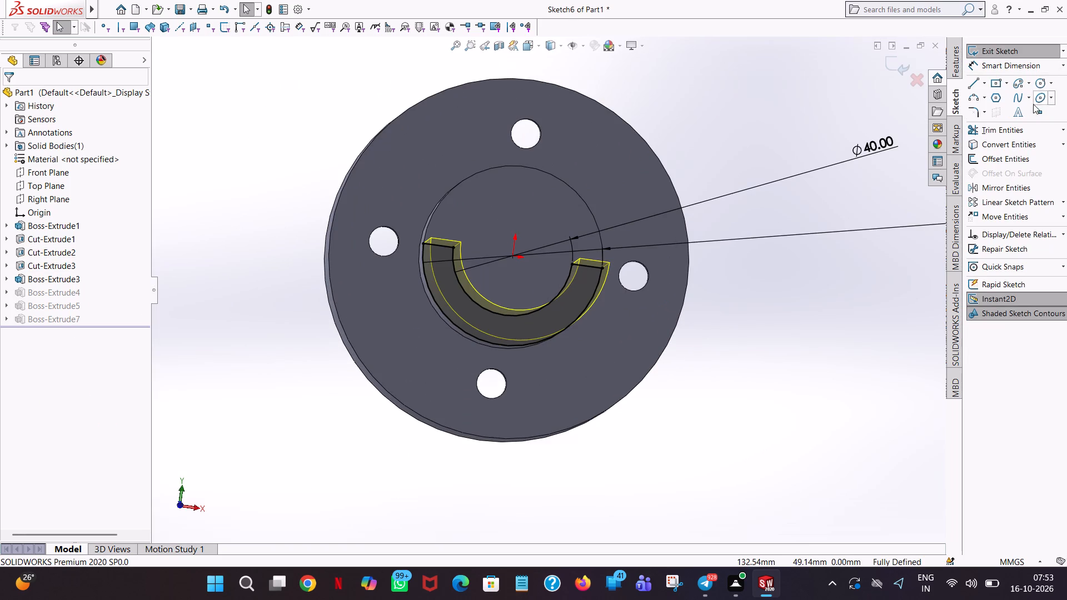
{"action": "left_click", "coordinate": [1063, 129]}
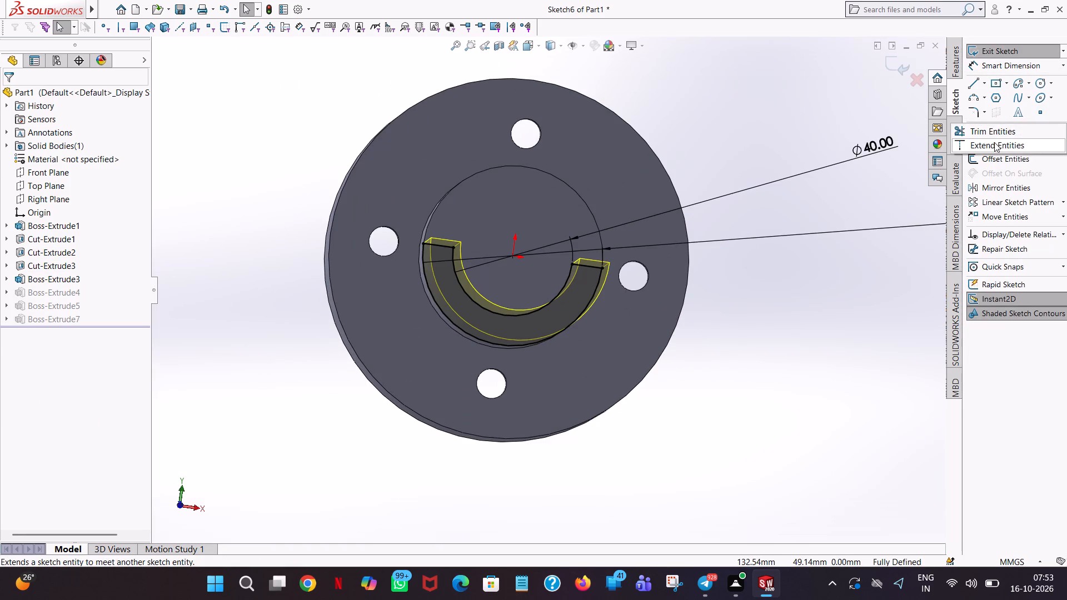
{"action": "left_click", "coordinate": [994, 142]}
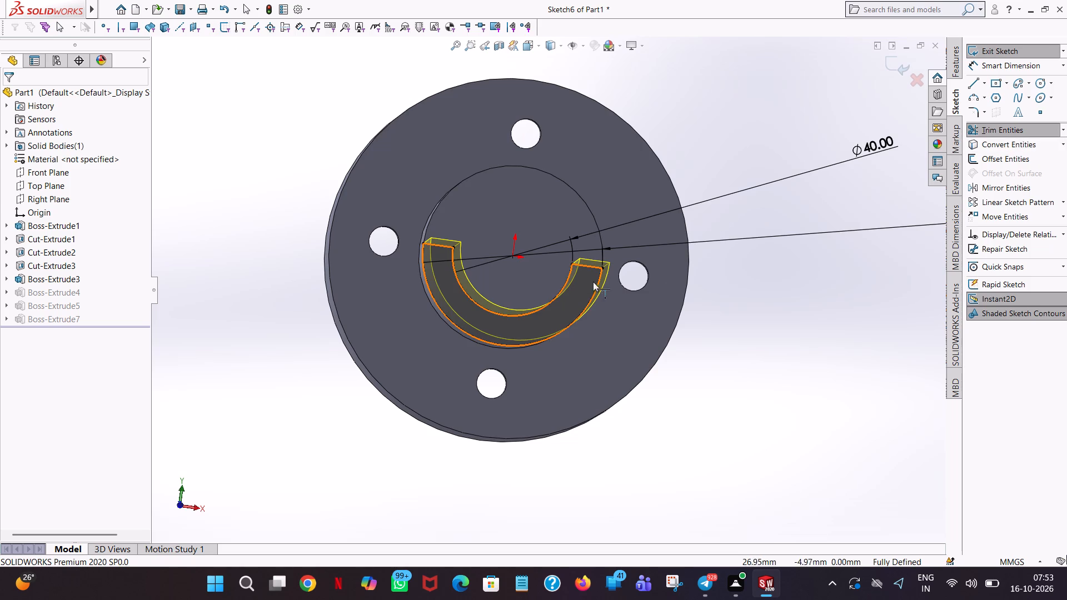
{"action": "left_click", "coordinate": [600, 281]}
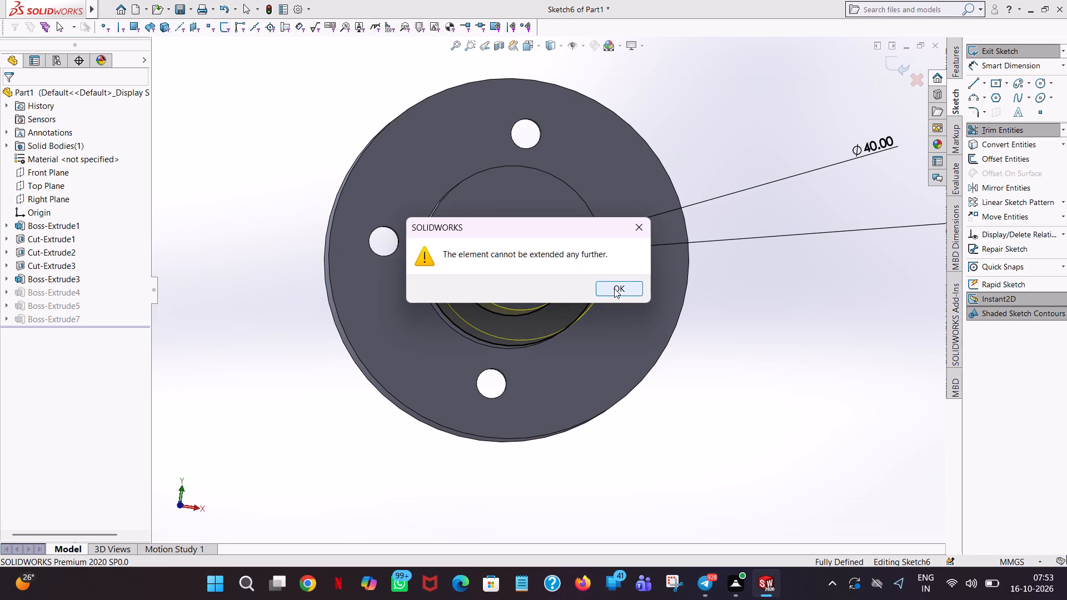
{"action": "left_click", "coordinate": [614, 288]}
Sketch two full circles centred on the origin, with radii of 30 mm and 20 mm, through the half-ring's end points.
{"action": "left_click", "coordinate": [1038, 86]}
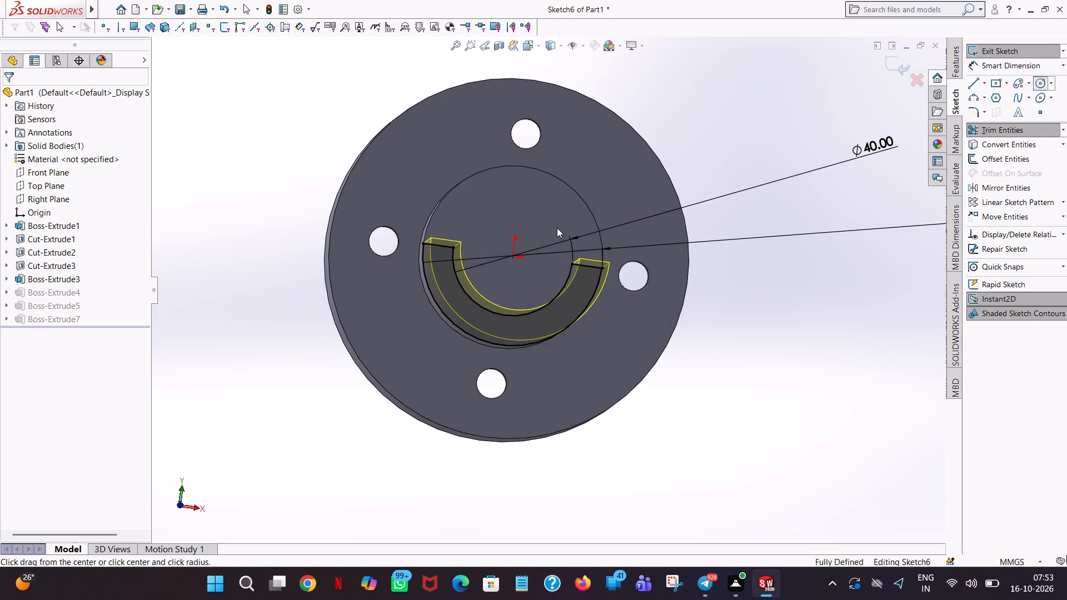
{"action": "left_click", "coordinate": [511, 257]}
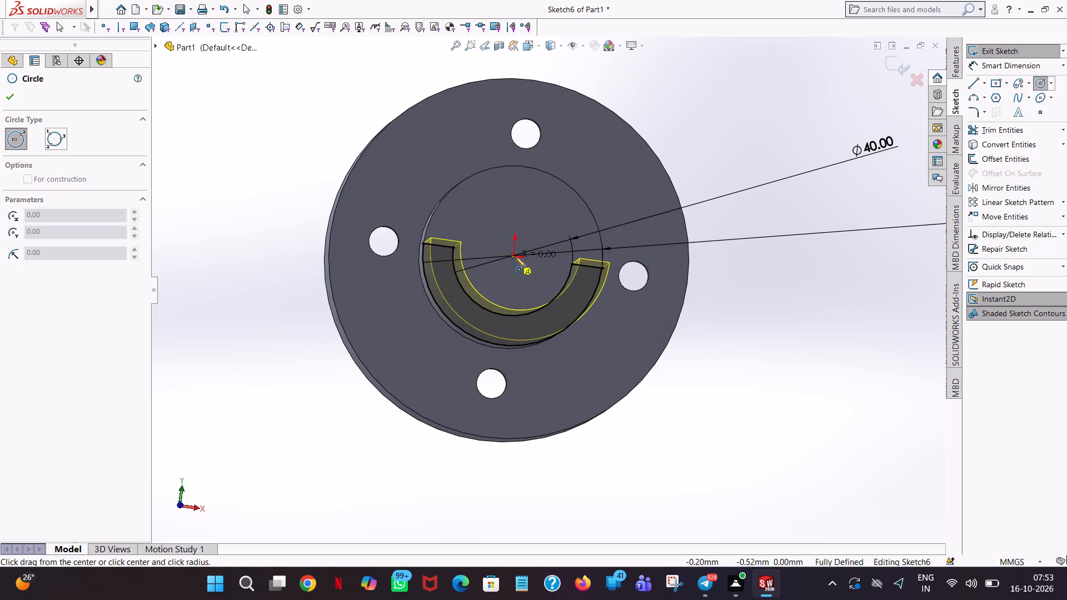
{"action": "left_click", "coordinate": [602, 269]}
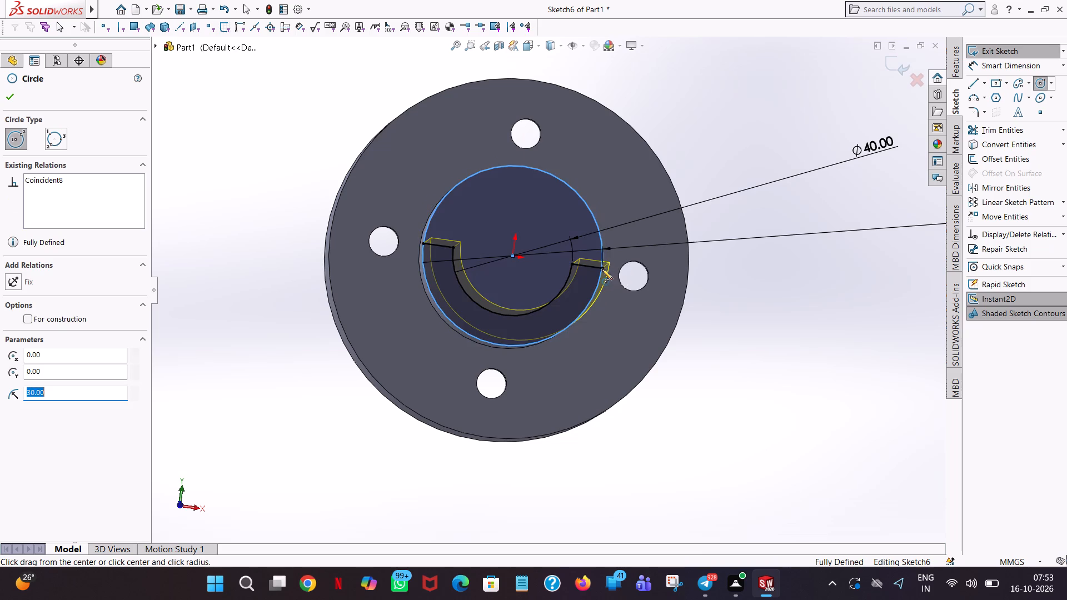
{"action": "right_click", "coordinate": [602, 268]}
{"action": "left_click", "coordinate": [629, 276]}
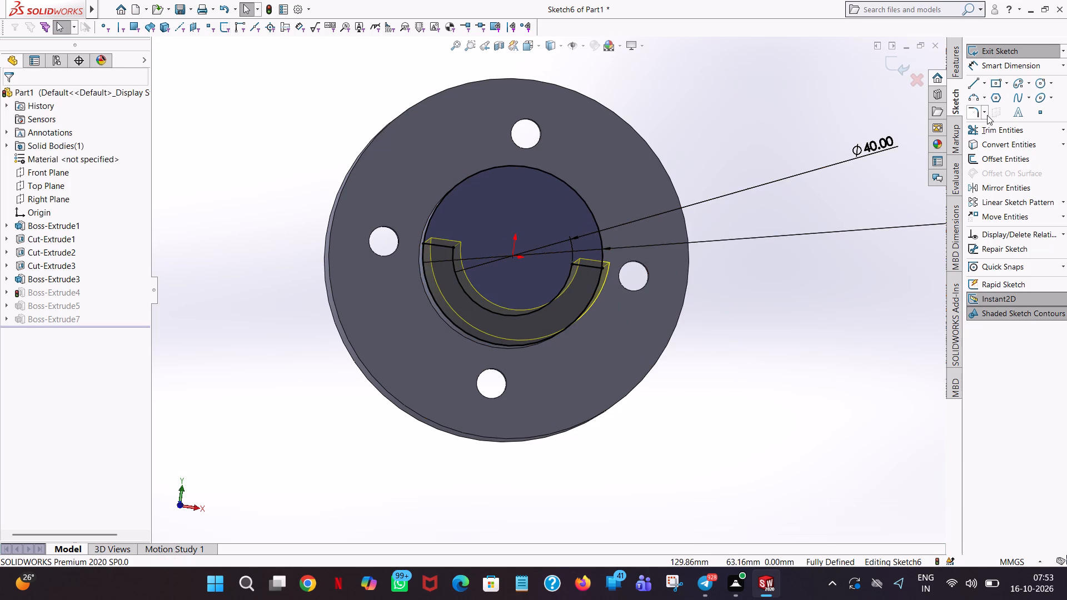
{"action": "left_click", "coordinate": [1045, 83]}
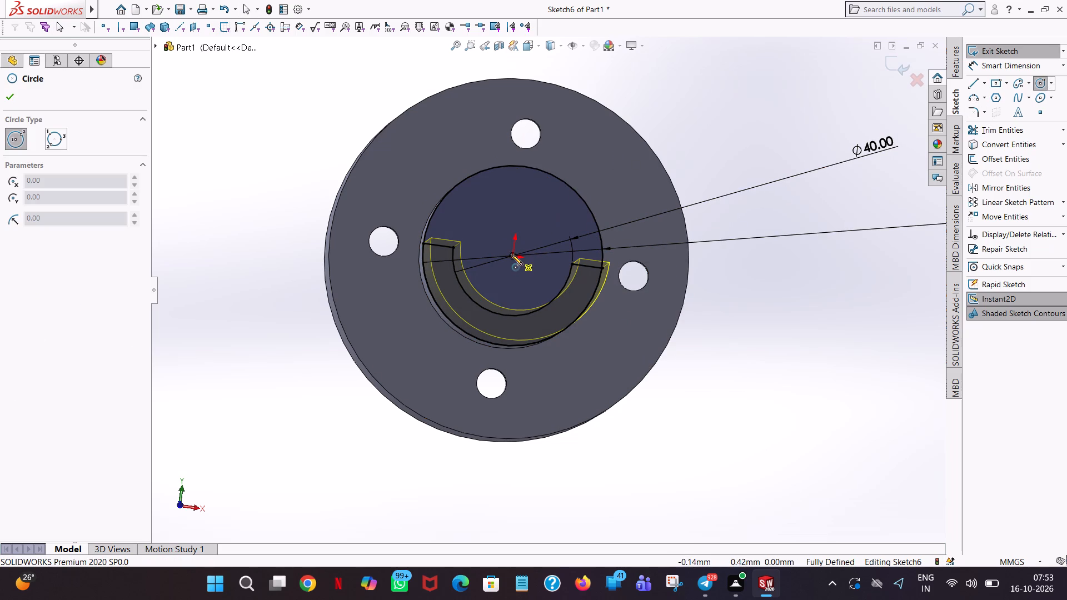
{"action": "left_click", "coordinate": [513, 257]}
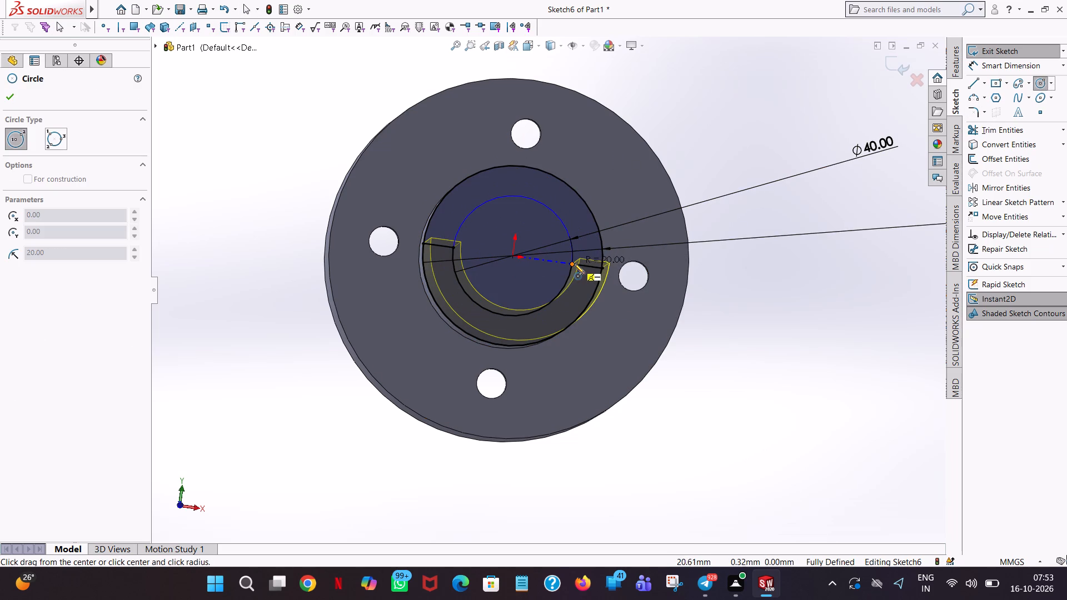
{"action": "left_click", "coordinate": [571, 263]}
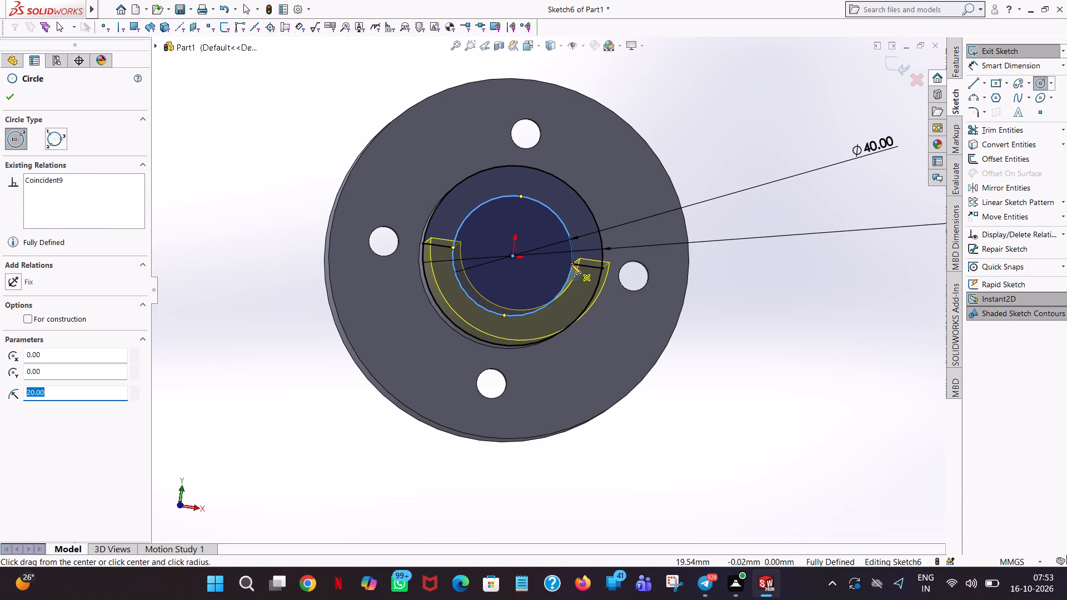
{"action": "left_click", "coordinate": [8, 97]}
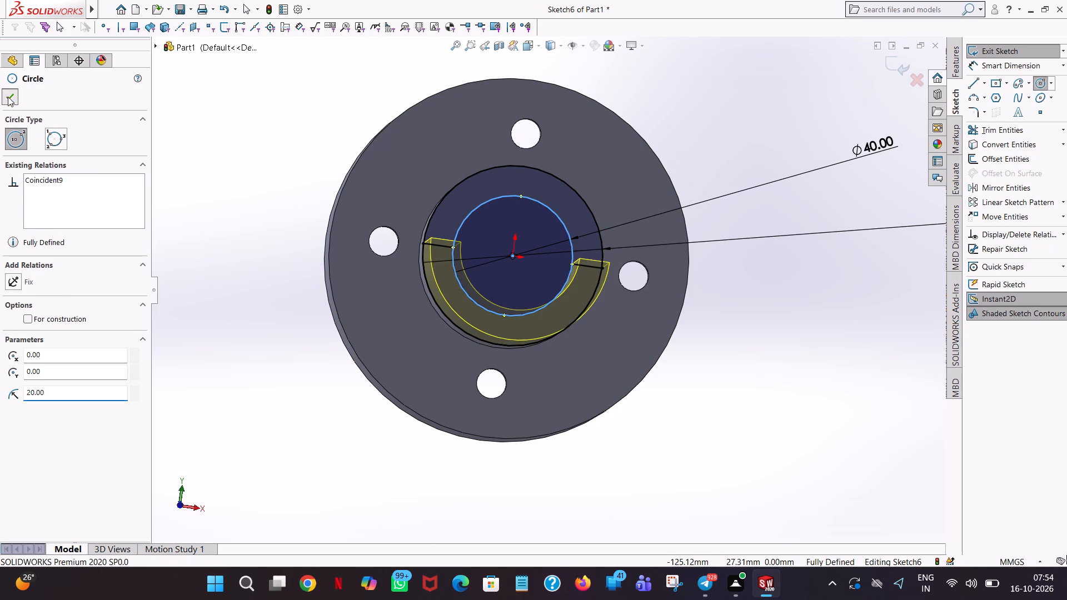
Trim away the two short horizontal lines joining the half-ring's inner and outer arcs.
{"action": "middle_click", "coordinate": [284, 137]}
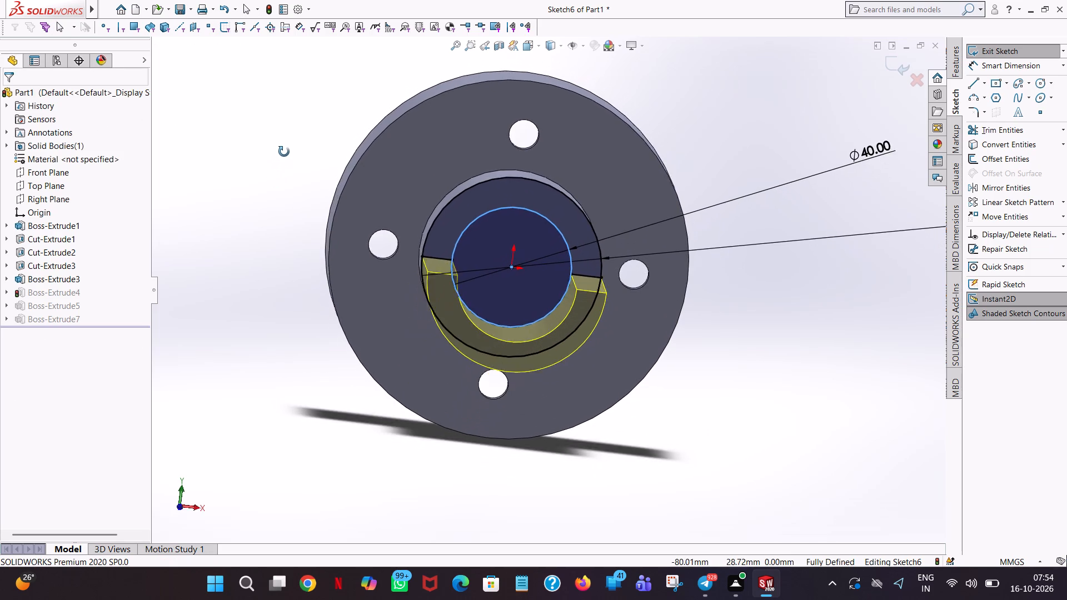
{"action": "scroll", "coordinate": [282, 137], "scroll_direction": "up", "scroll_amount": 1}
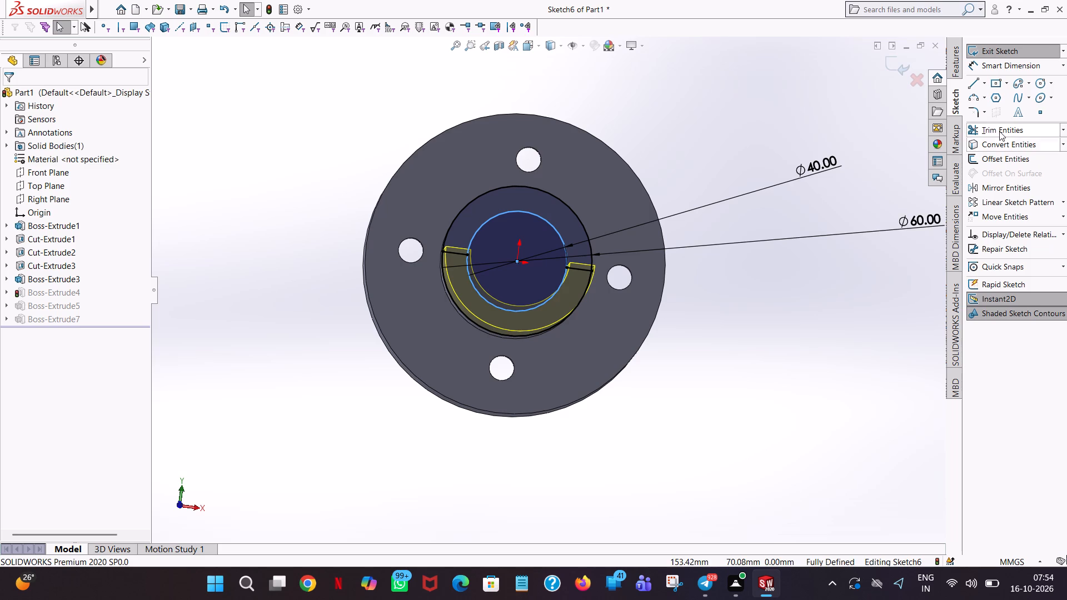
{"action": "left_click", "coordinate": [999, 131]}
{"action": "left_click", "coordinate": [453, 251]}
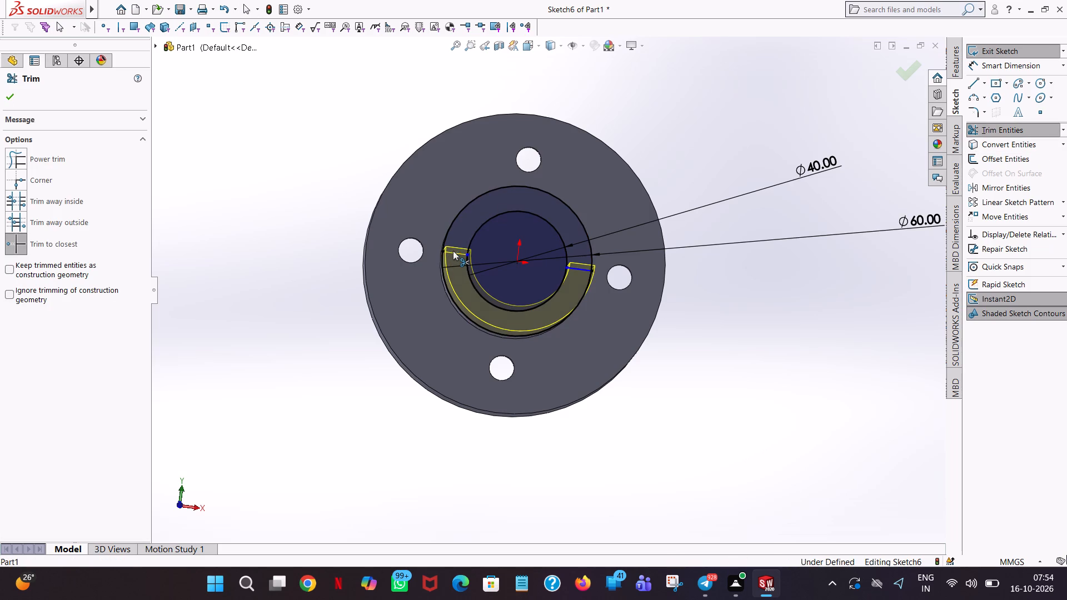
{"action": "left_click", "coordinate": [587, 272]}
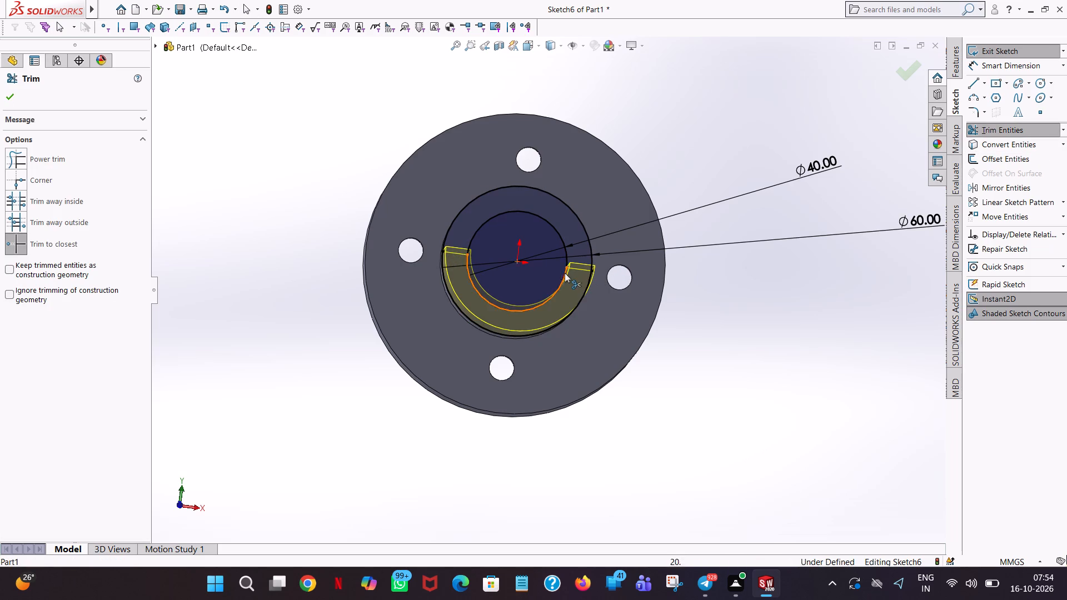
{"action": "left_click", "coordinate": [13, 91]}
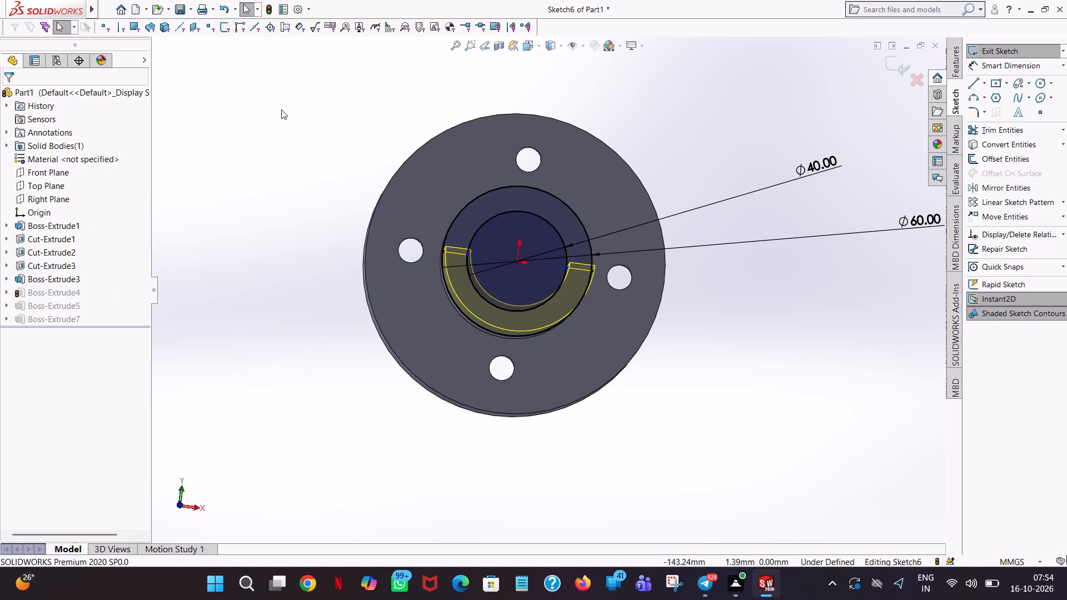
Try to exit the sketch, run Check Sketch for Feature, and examine the flagged inner and outer contours in Repair Sketch.
{"action": "left_click", "coordinate": [995, 49]}
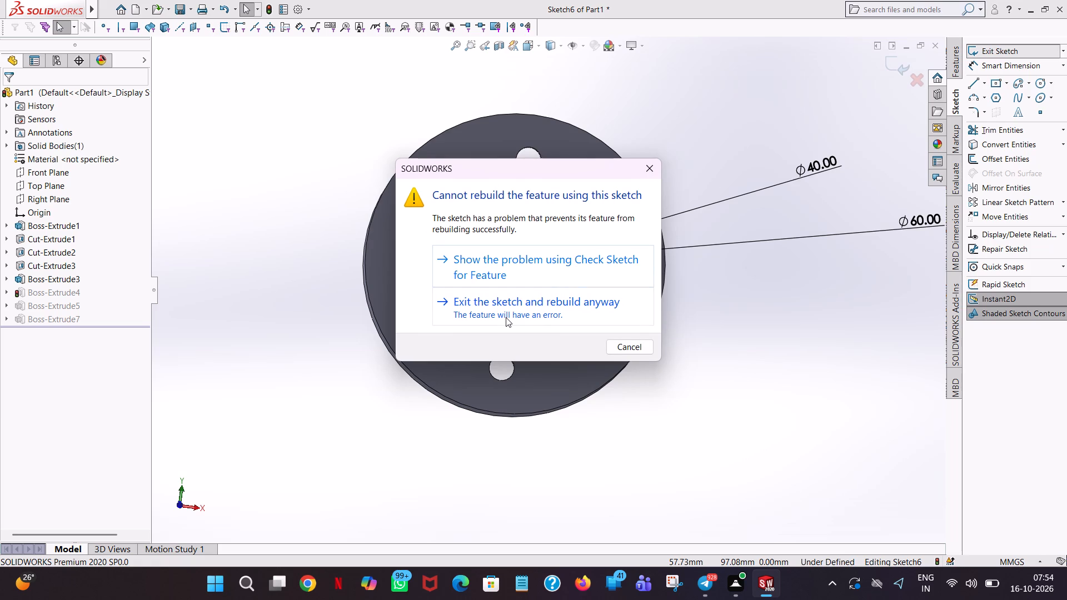
{"action": "left_click", "coordinate": [575, 261]}
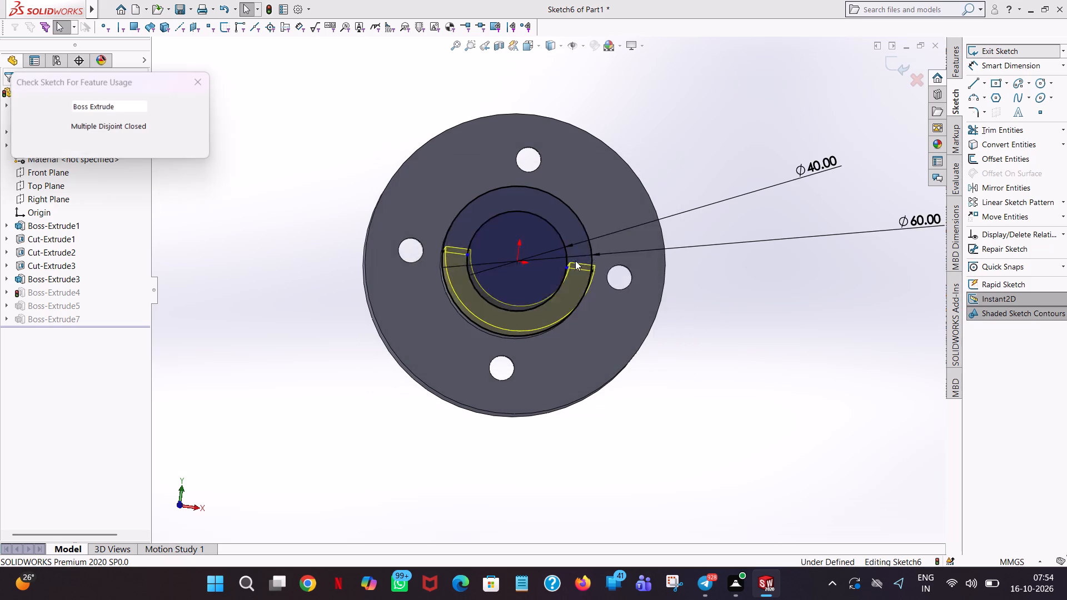
{"action": "left_click", "coordinate": [560, 295]}
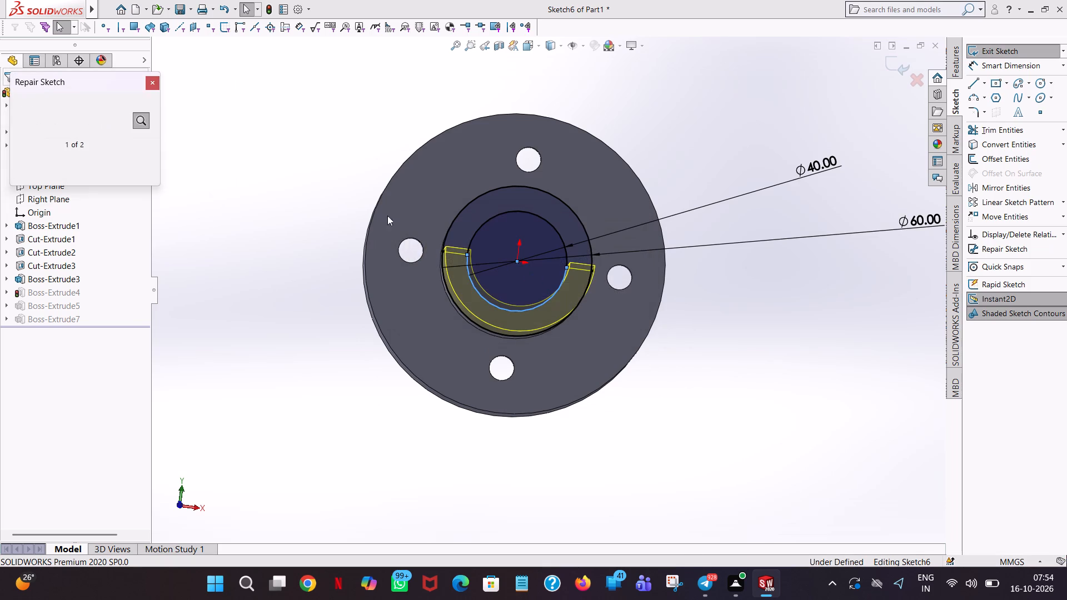
{"action": "middle_click_drag", "start_coordinate": [298, 112], "coordinate": [296, 144]}
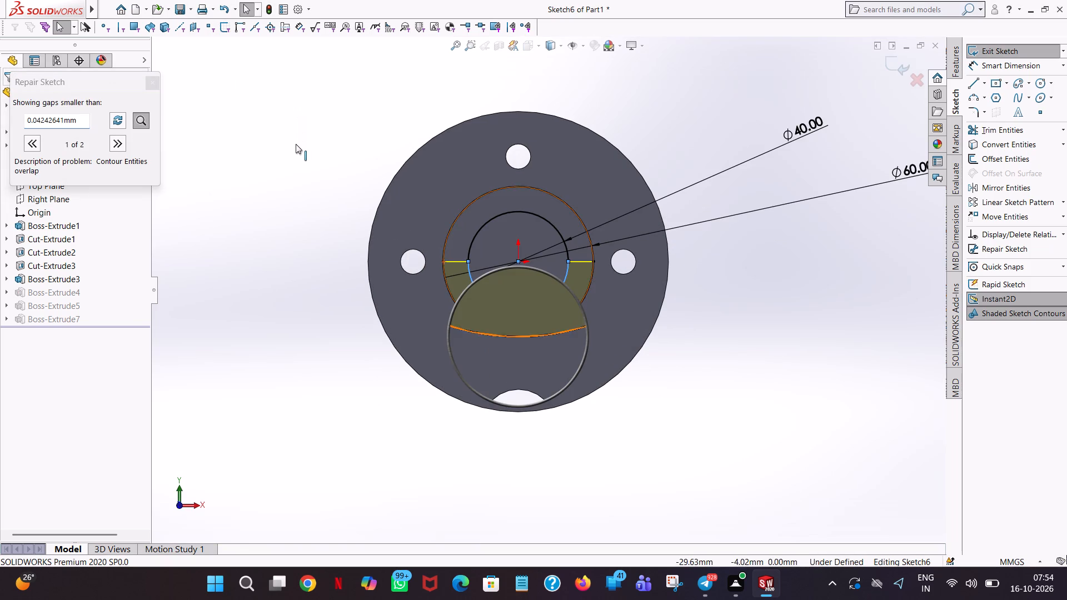
{"action": "middle_click_drag", "start_coordinate": [296, 144], "coordinate": [316, 140]}
{"action": "scroll", "coordinate": [316, 140], "scroll_direction": "up", "scroll_amount": 1}
{"action": "middle_click_drag", "start_coordinate": [318, 140], "coordinate": [389, 139]}
{"action": "scroll", "coordinate": [582, 182], "scroll_direction": "down", "scroll_amount": 1}
{"action": "scroll", "coordinate": [583, 182], "scroll_direction": "up", "scroll_amount": 7}
{"action": "scroll", "coordinate": [595, 196], "scroll_direction": "down", "scroll_amount": 2}
{"action": "scroll", "coordinate": [596, 196], "scroll_direction": "up", "scroll_amount": 11}
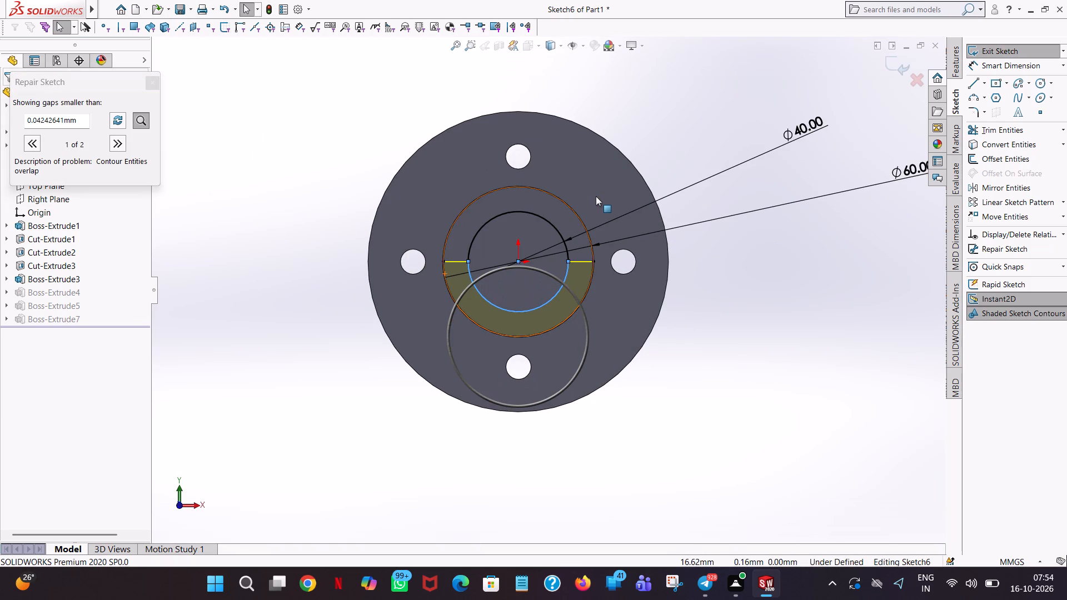
{"action": "scroll", "coordinate": [596, 196], "scroll_direction": "up", "scroll_amount": 2}
{"action": "left_click_drag", "start_coordinate": [530, 272], "coordinate": [540, 266]}
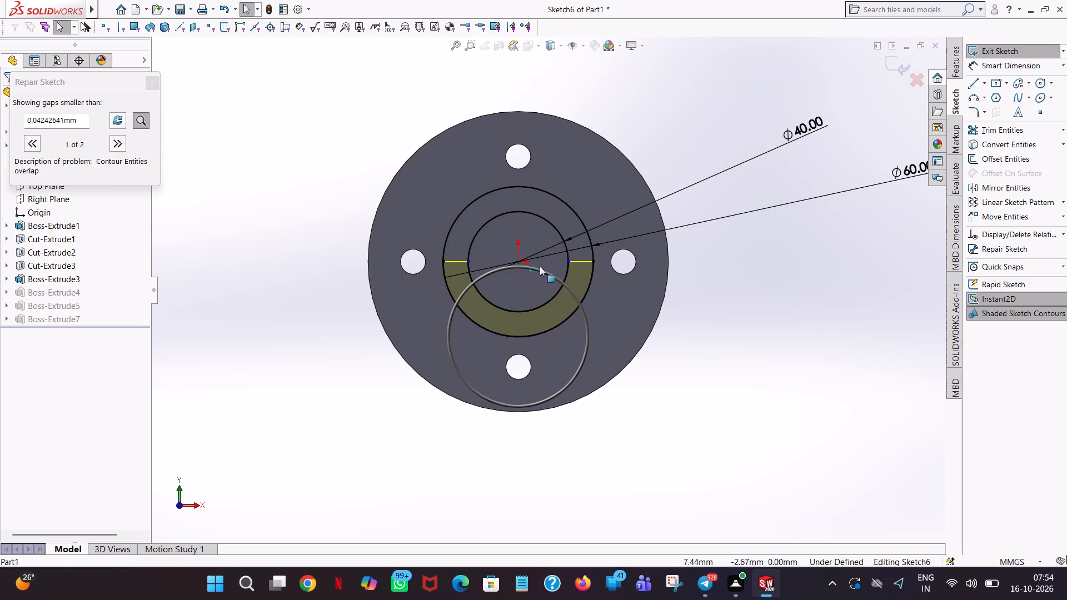
{"action": "left_click_drag", "start_coordinate": [540, 266], "coordinate": [547, 261]}
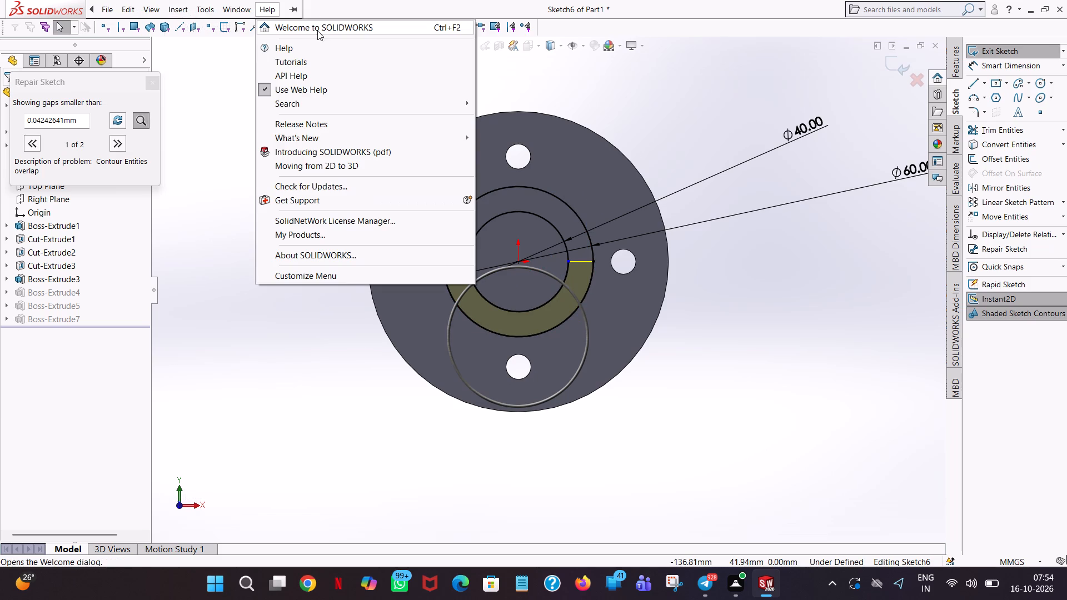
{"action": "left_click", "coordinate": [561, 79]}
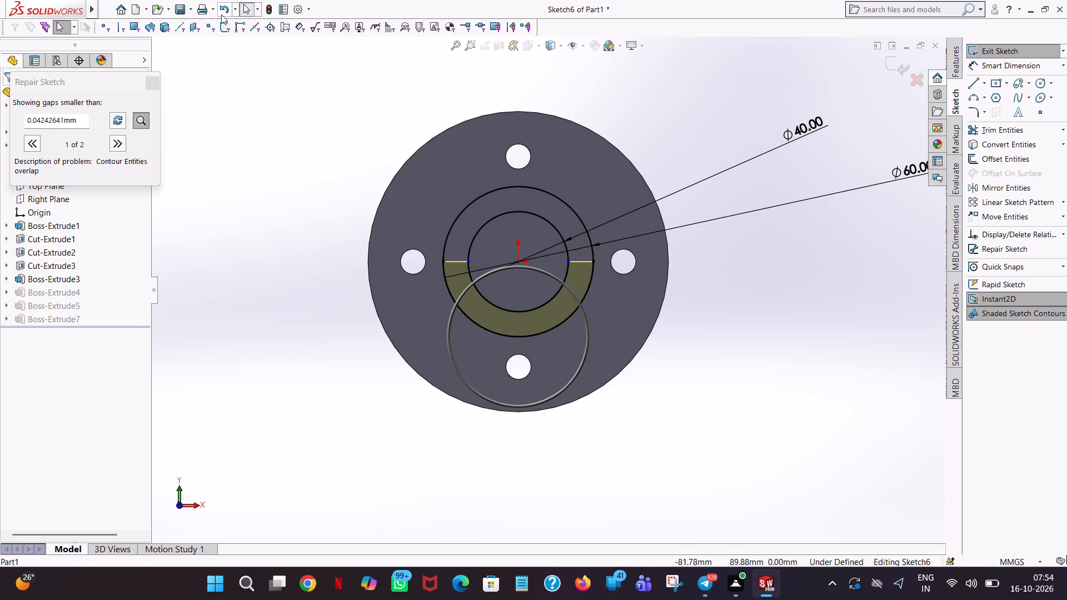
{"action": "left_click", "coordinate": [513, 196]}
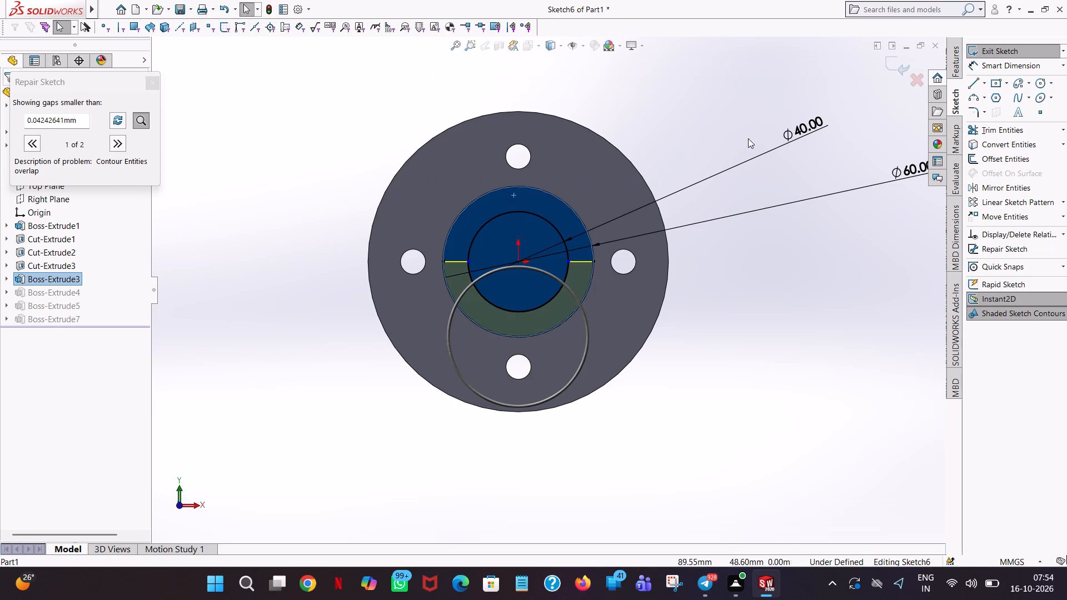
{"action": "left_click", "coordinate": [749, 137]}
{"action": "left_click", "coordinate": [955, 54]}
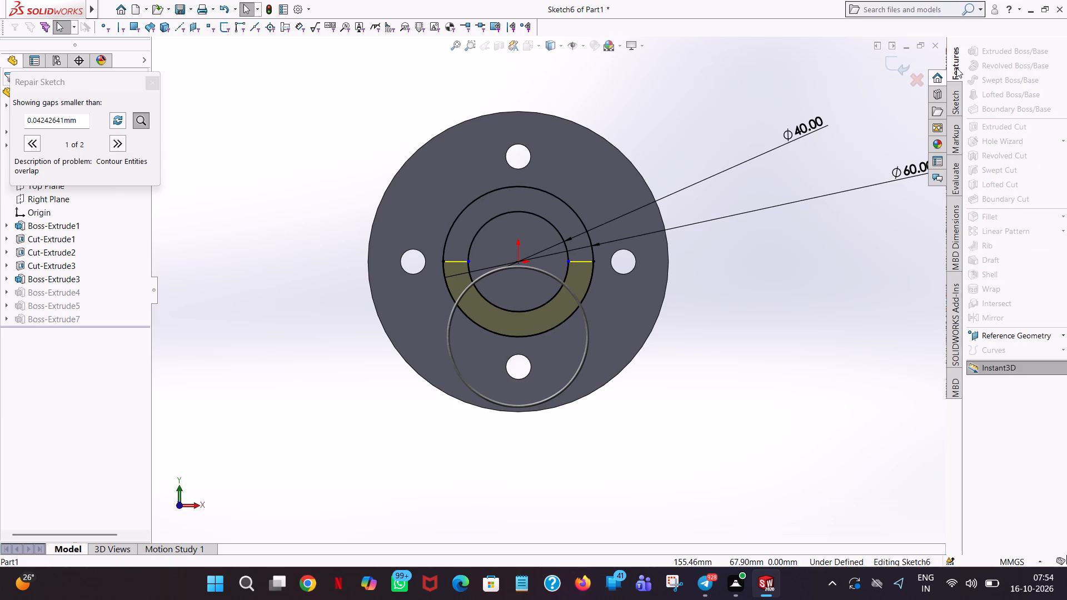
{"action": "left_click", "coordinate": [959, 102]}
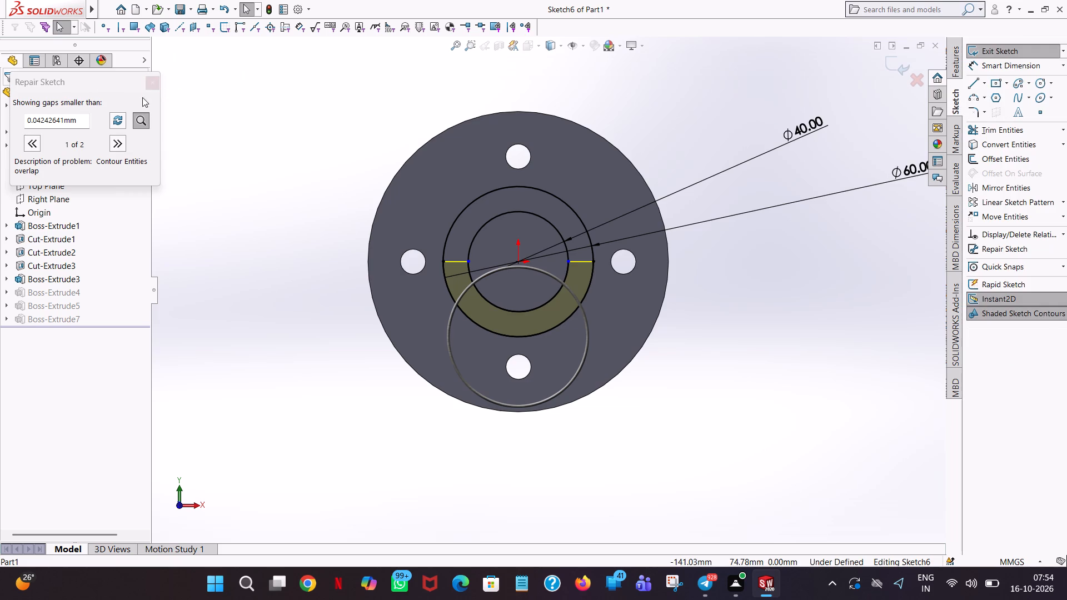
Recheck the sketch for problems in Repair Sketch and close the check.
{"action": "left_click", "coordinate": [119, 120]}
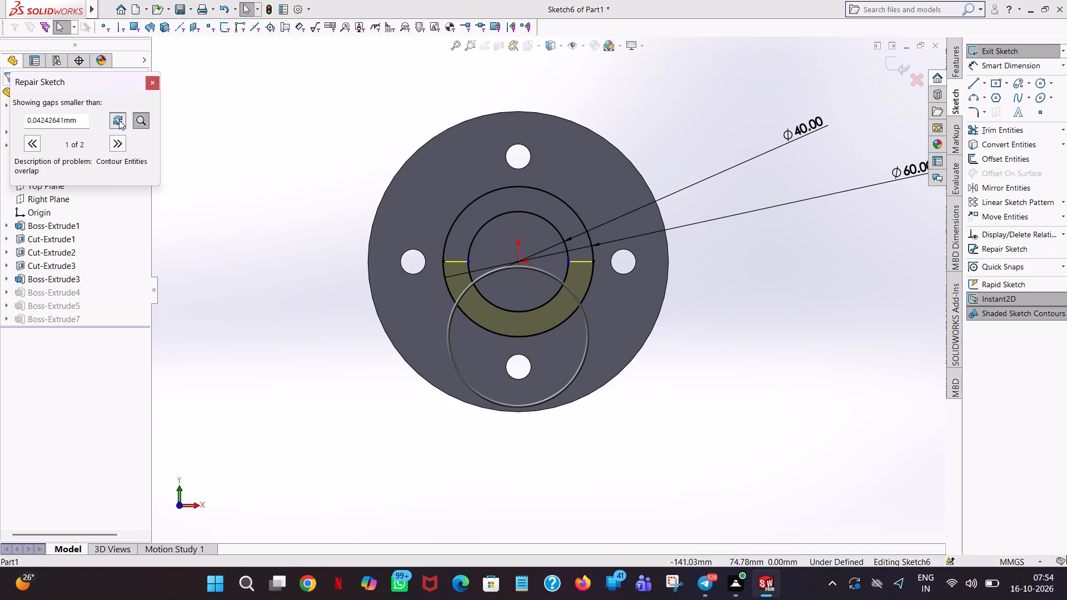
{"action": "left_click", "coordinate": [119, 120]}
{"action": "left_click", "coordinate": [152, 86]}
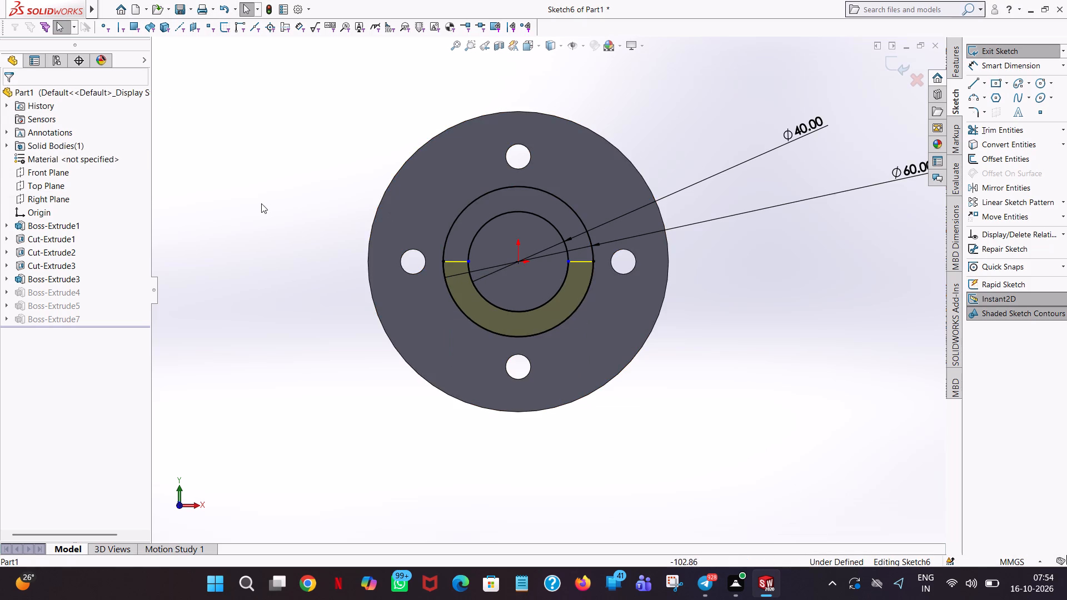
Examine both ends of the half-ring up close, where its short straight edges meet the 40 mm and 60 mm sketch circles.
{"action": "middle_click_drag", "start_coordinate": [262, 203], "coordinate": [267, 203]}
{"action": "scroll", "coordinate": [267, 203], "scroll_direction": "up", "scroll_amount": 1}
{"action": "scroll", "coordinate": [417, 229], "scroll_direction": "down", "scroll_amount": 5}
{"action": "scroll", "coordinate": [526, 260], "scroll_direction": "down", "scroll_amount": 2}
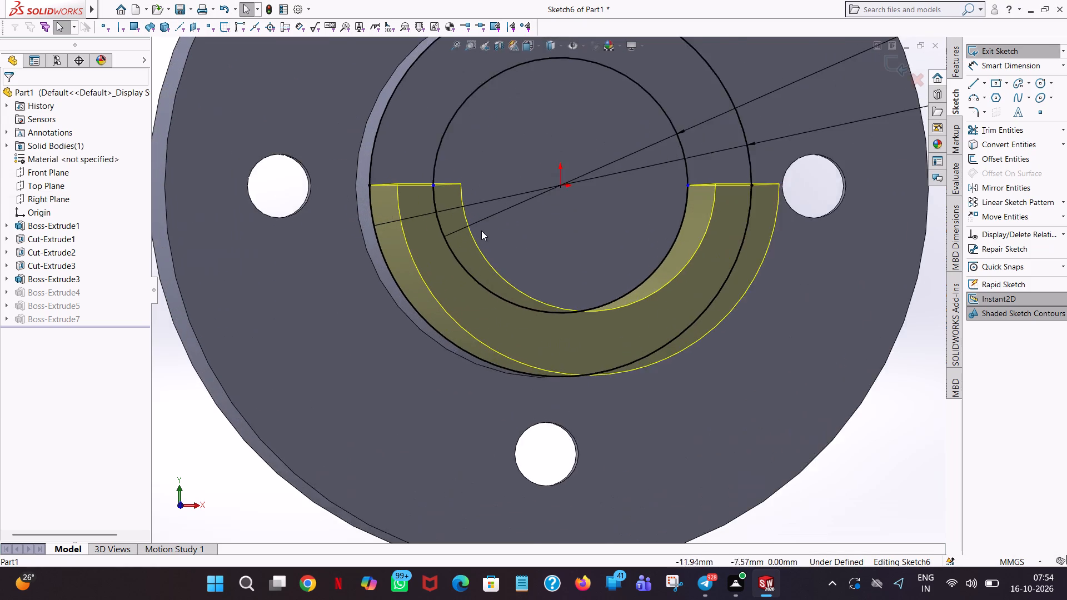
{"action": "scroll", "coordinate": [481, 231], "scroll_direction": "down", "scroll_amount": 3}
{"action": "scroll", "coordinate": [422, 163], "scroll_direction": "down", "scroll_amount": 8}
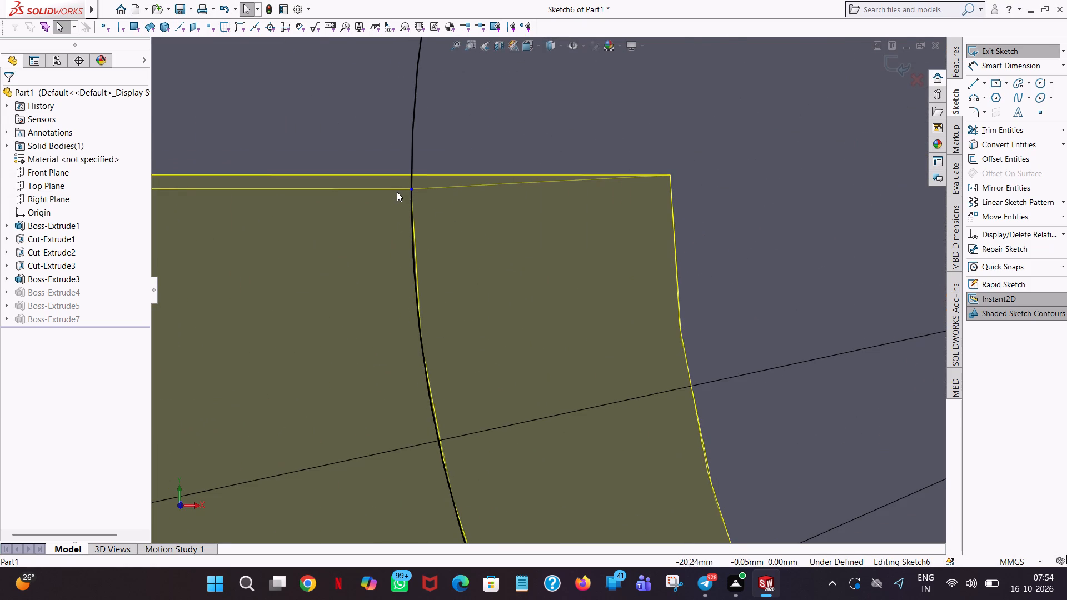
{"action": "scroll", "coordinate": [430, 189], "scroll_direction": "up", "scroll_amount": 8}
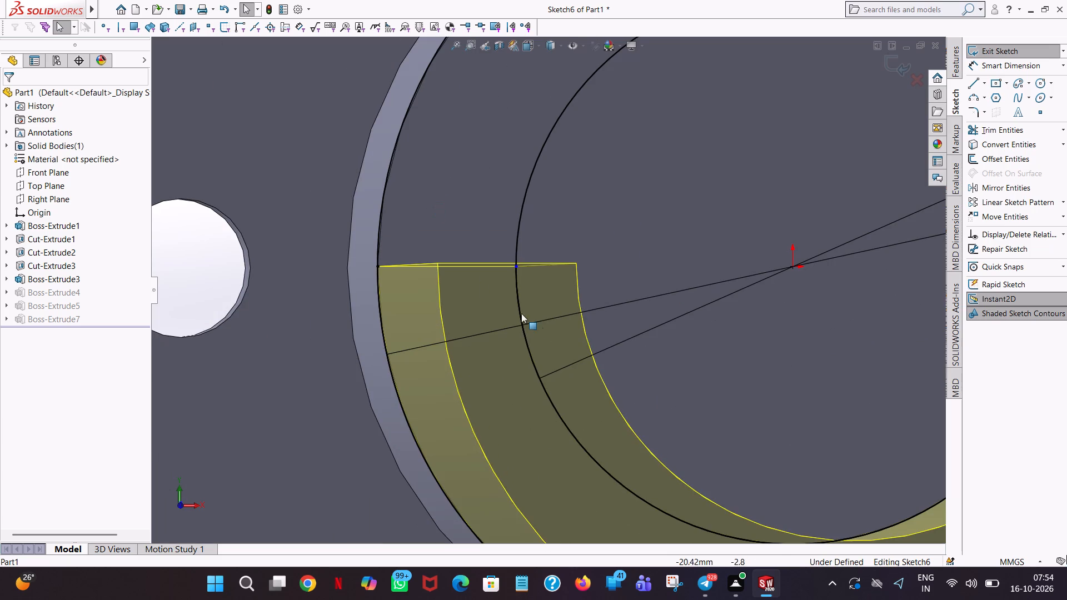
{"action": "middle_click_drag", "start_coordinate": [520, 313], "coordinate": [513, 311]}
{"action": "scroll", "coordinate": [513, 311], "scroll_direction": "up", "scroll_amount": 1}
{"action": "scroll", "coordinate": [695, 277], "scroll_direction": "down", "scroll_amount": 2}
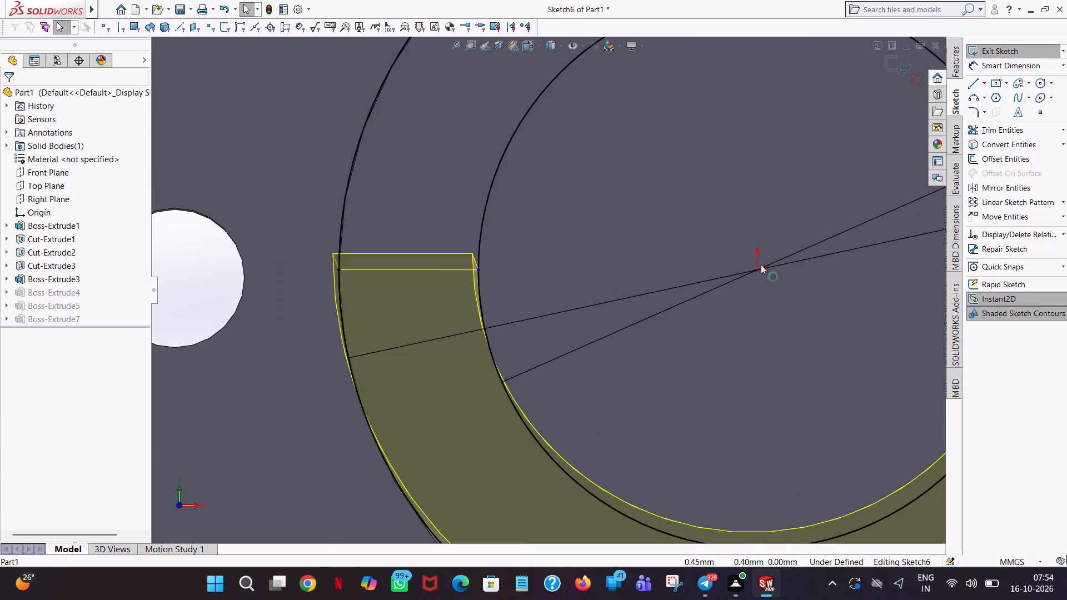
{"action": "scroll", "coordinate": [789, 442], "scroll_direction": "down", "scroll_amount": 3}
{"action": "scroll", "coordinate": [794, 341], "scroll_direction": "up", "scroll_amount": 11}
{"action": "scroll", "coordinate": [791, 262], "scroll_direction": "down", "scroll_amount": 4}
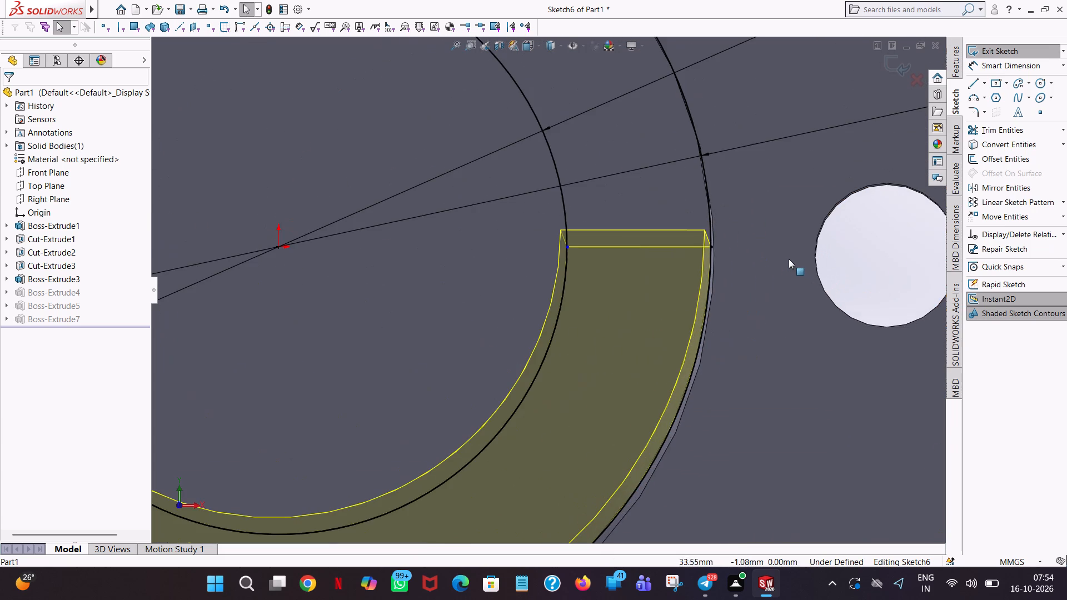
{"action": "scroll", "coordinate": [711, 247], "scroll_direction": "down", "scroll_amount": 6}
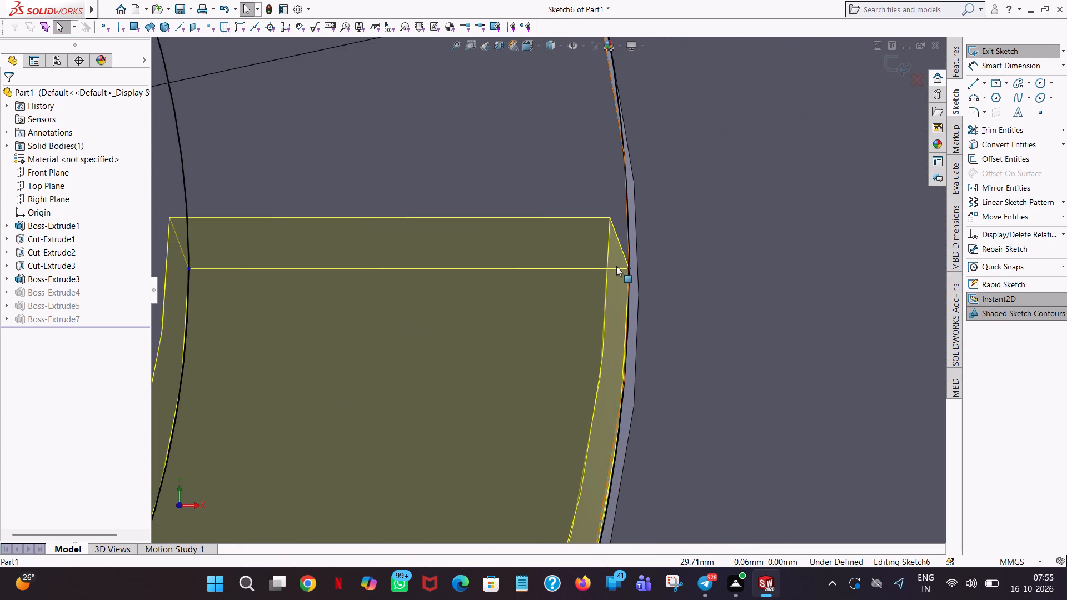
{"action": "scroll", "coordinate": [616, 267], "scroll_direction": "down", "scroll_amount": 8}
{"action": "scroll", "coordinate": [609, 305], "scroll_direction": "up", "scroll_amount": 3}
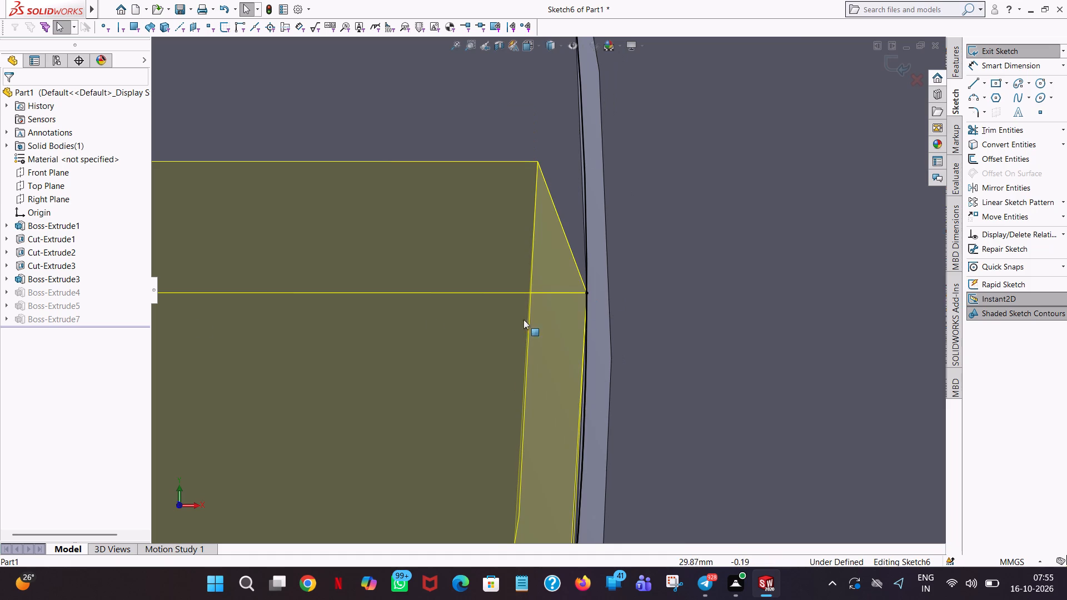
{"action": "scroll", "coordinate": [262, 281], "scroll_direction": "up", "scroll_amount": 4}
{"action": "scroll", "coordinate": [218, 301], "scroll_direction": "up", "scroll_amount": 3}
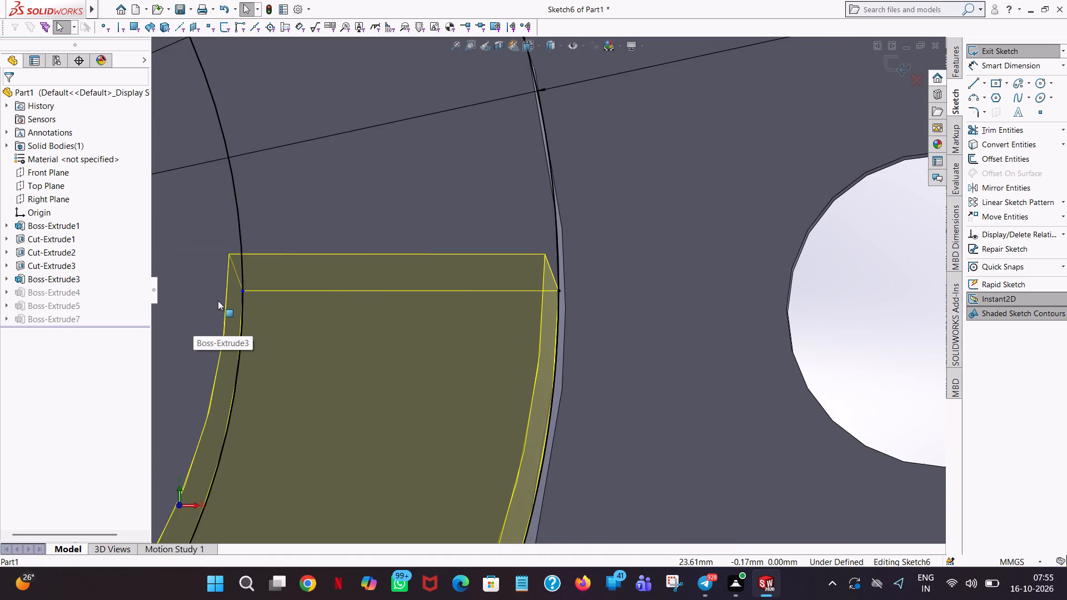
{"action": "scroll", "coordinate": [227, 296], "scroll_direction": "down", "scroll_amount": 6}
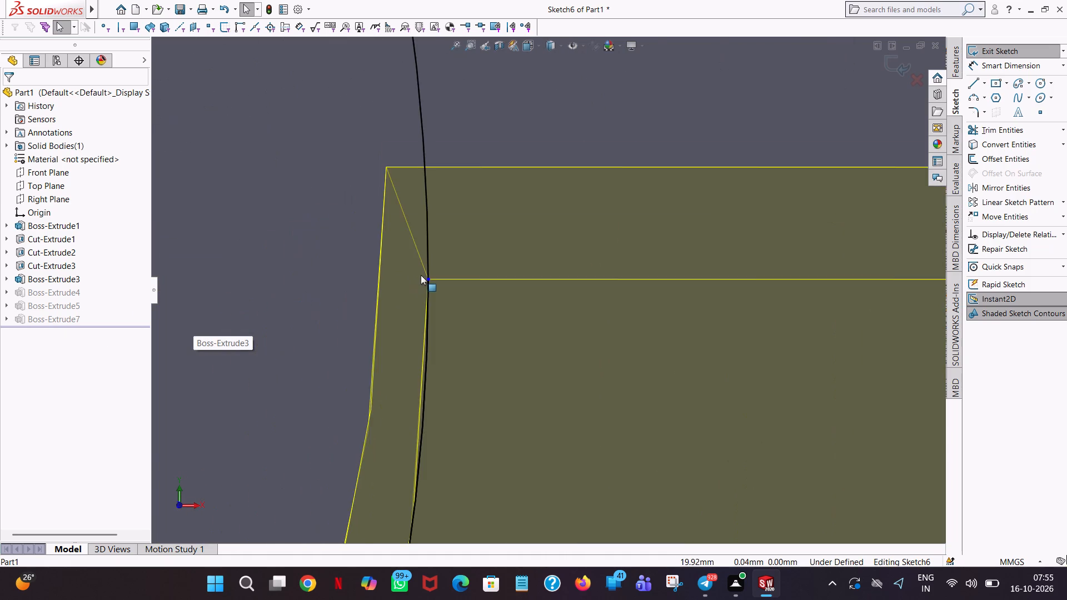
{"action": "scroll", "coordinate": [421, 275], "scroll_direction": "down", "scroll_amount": 6}
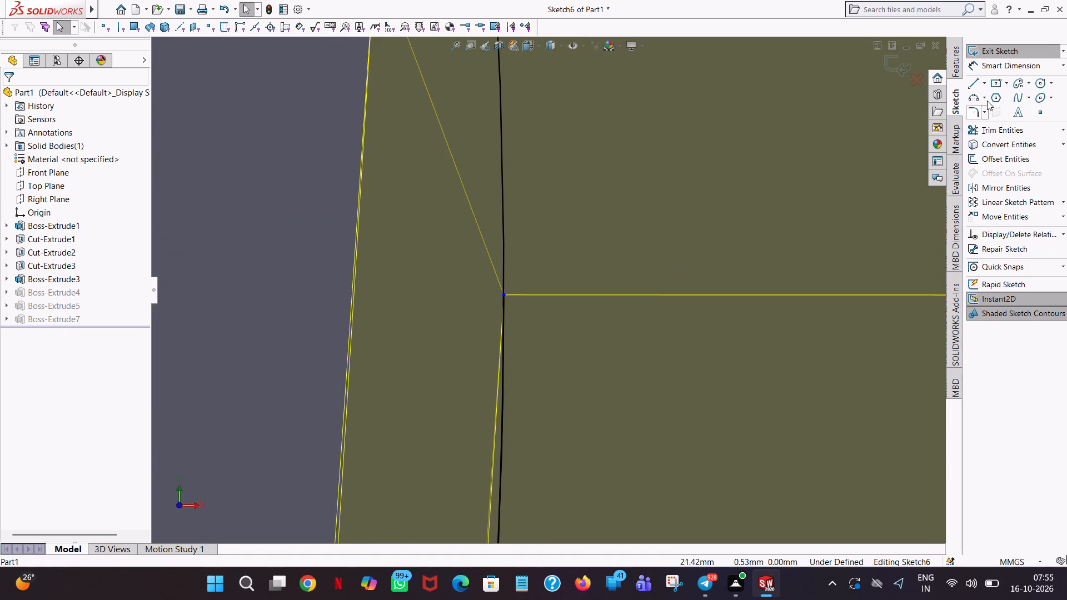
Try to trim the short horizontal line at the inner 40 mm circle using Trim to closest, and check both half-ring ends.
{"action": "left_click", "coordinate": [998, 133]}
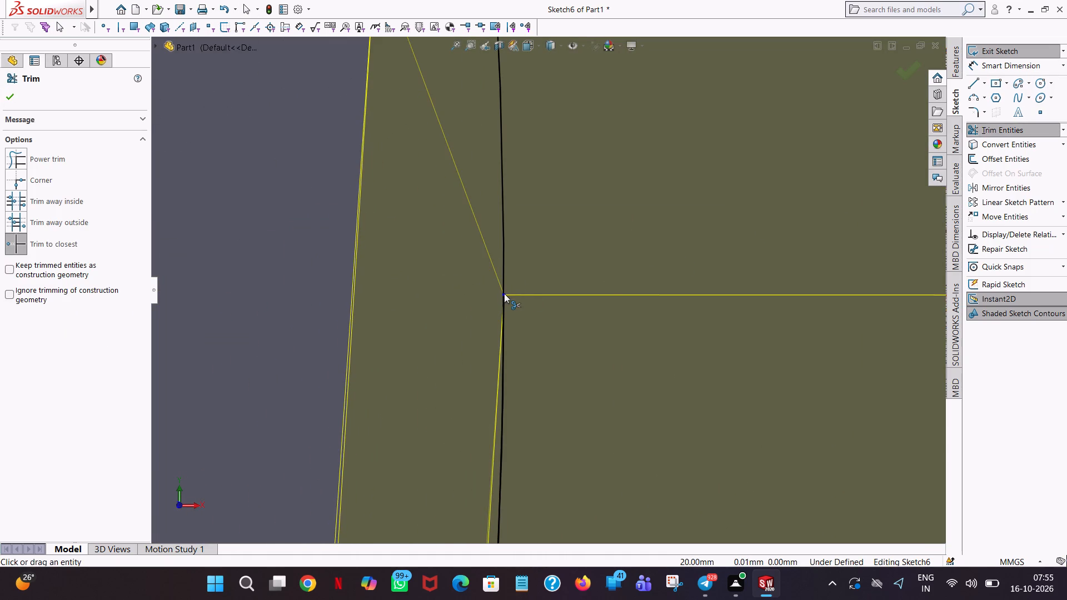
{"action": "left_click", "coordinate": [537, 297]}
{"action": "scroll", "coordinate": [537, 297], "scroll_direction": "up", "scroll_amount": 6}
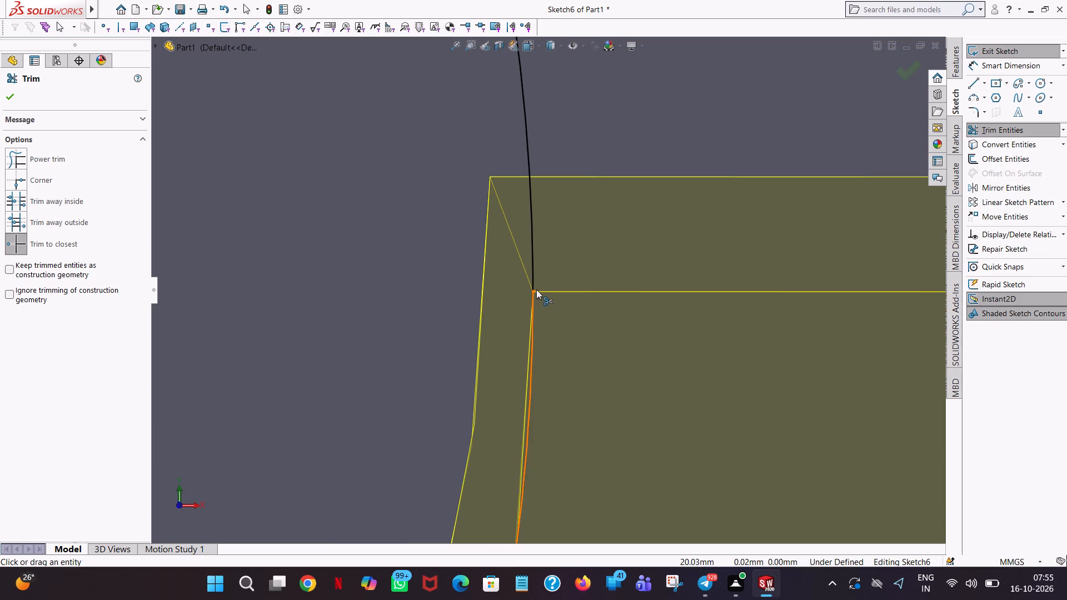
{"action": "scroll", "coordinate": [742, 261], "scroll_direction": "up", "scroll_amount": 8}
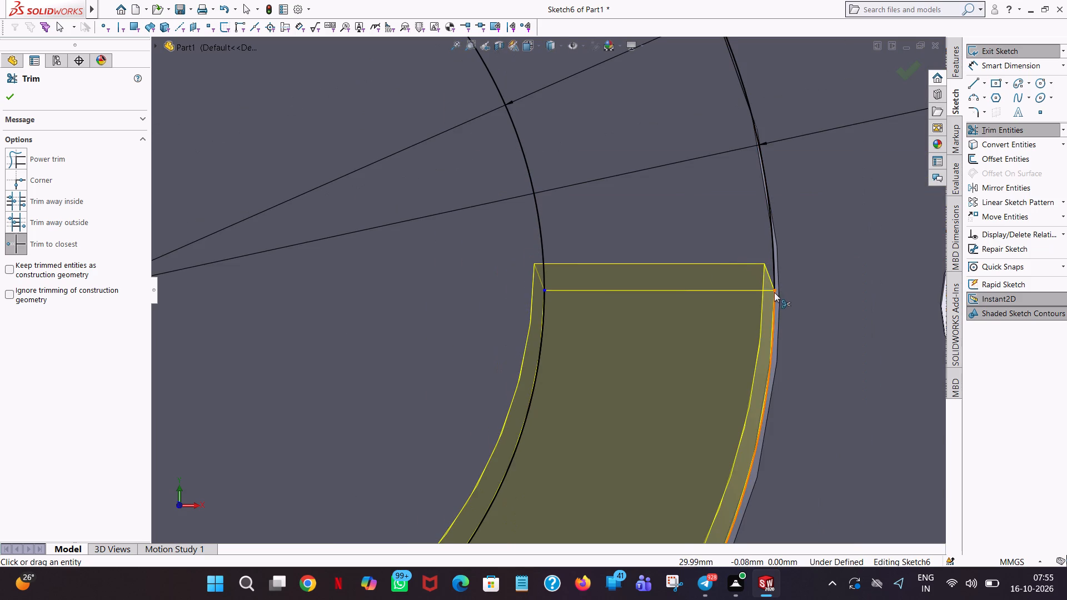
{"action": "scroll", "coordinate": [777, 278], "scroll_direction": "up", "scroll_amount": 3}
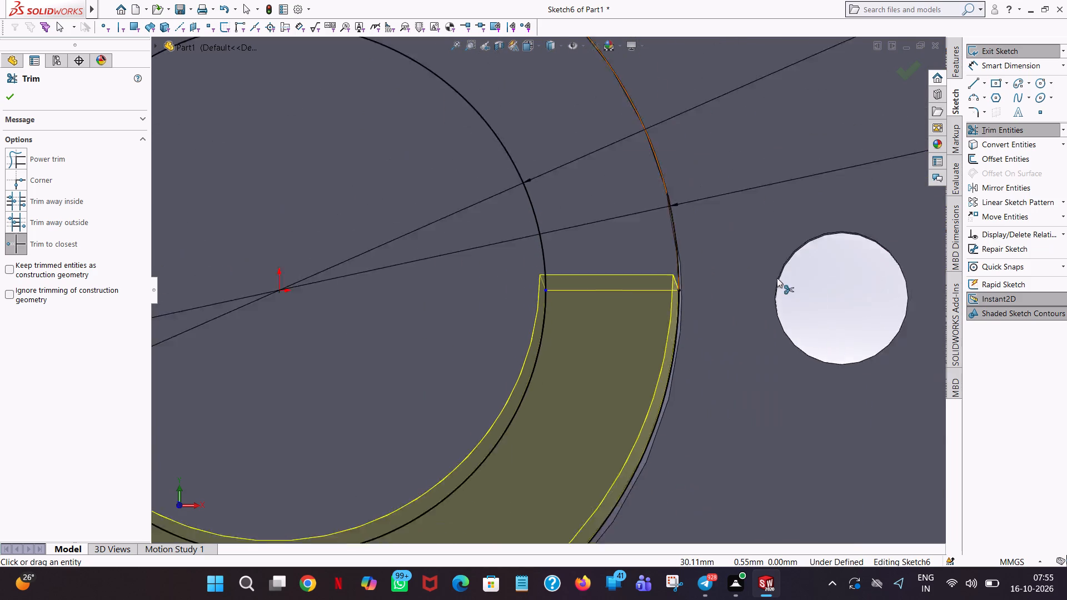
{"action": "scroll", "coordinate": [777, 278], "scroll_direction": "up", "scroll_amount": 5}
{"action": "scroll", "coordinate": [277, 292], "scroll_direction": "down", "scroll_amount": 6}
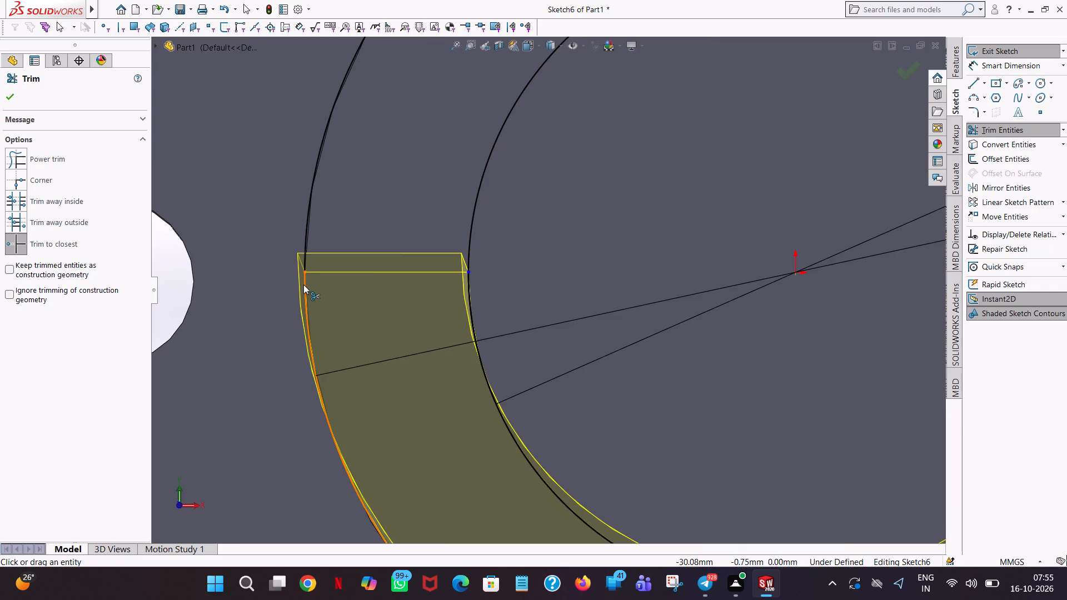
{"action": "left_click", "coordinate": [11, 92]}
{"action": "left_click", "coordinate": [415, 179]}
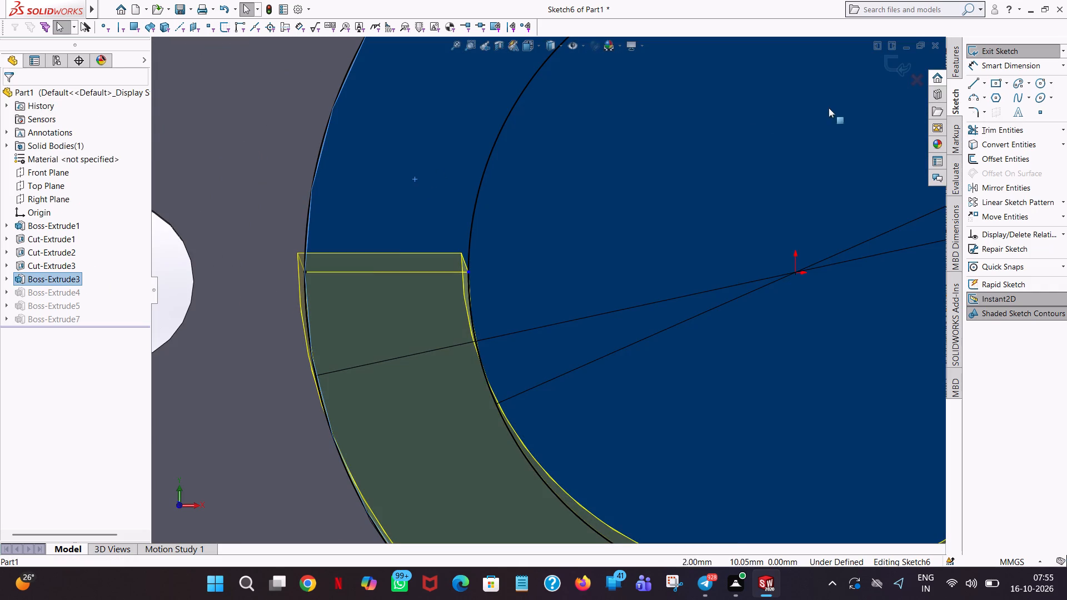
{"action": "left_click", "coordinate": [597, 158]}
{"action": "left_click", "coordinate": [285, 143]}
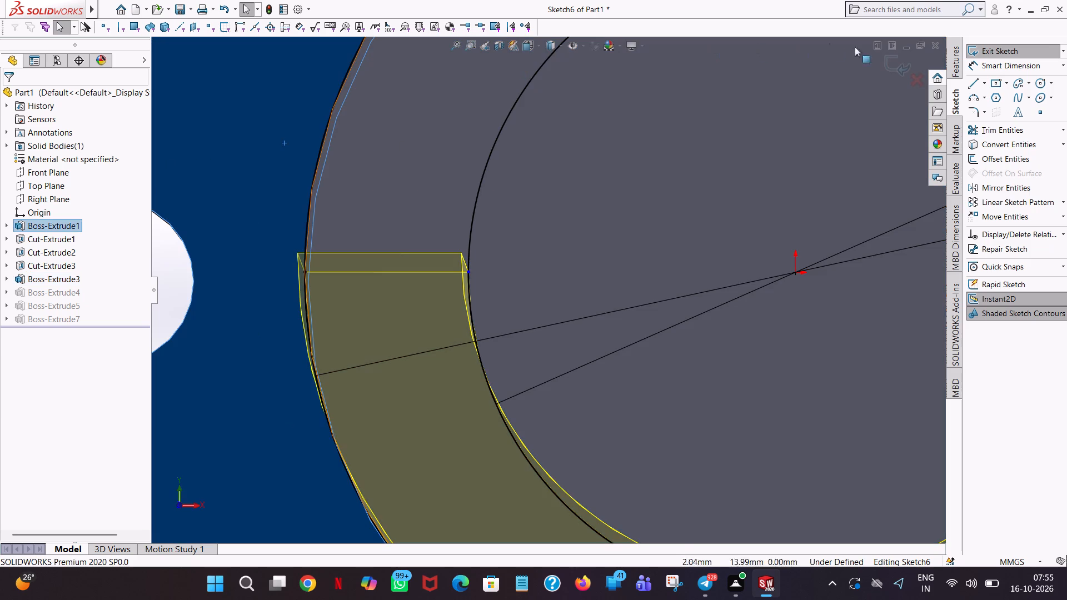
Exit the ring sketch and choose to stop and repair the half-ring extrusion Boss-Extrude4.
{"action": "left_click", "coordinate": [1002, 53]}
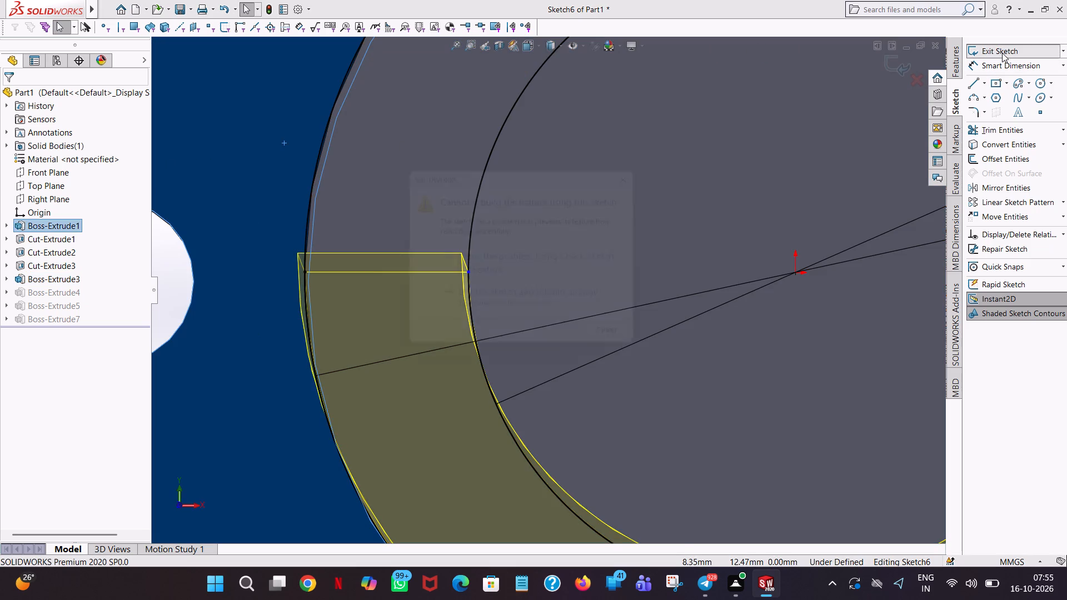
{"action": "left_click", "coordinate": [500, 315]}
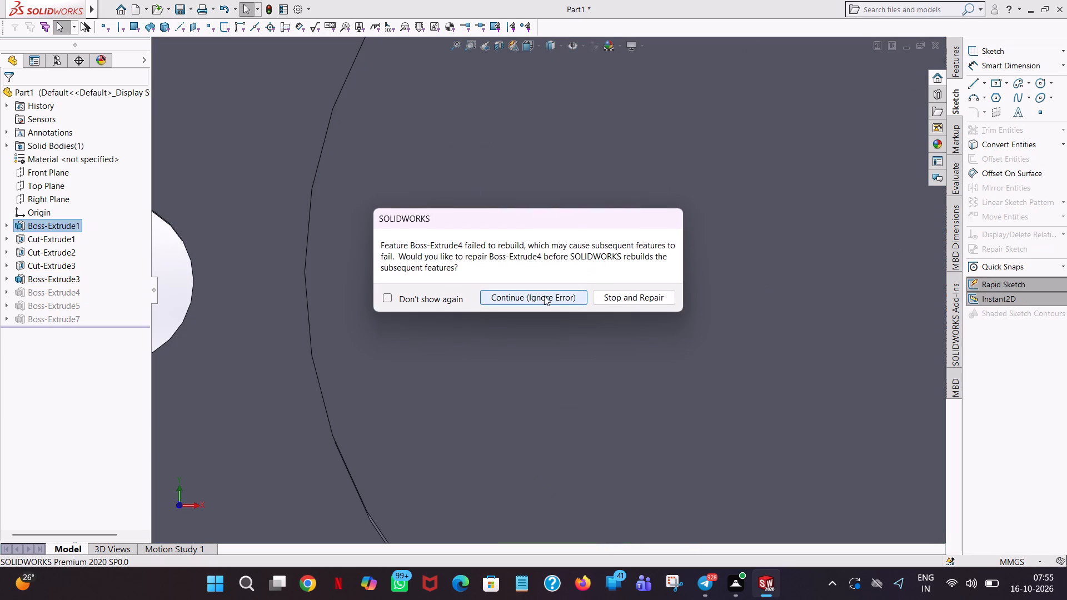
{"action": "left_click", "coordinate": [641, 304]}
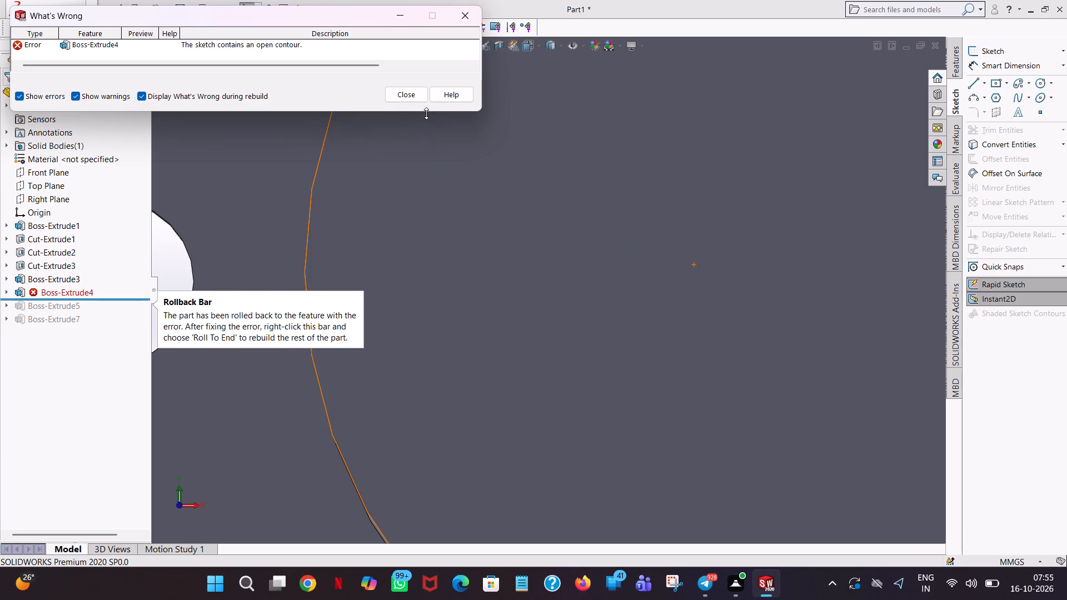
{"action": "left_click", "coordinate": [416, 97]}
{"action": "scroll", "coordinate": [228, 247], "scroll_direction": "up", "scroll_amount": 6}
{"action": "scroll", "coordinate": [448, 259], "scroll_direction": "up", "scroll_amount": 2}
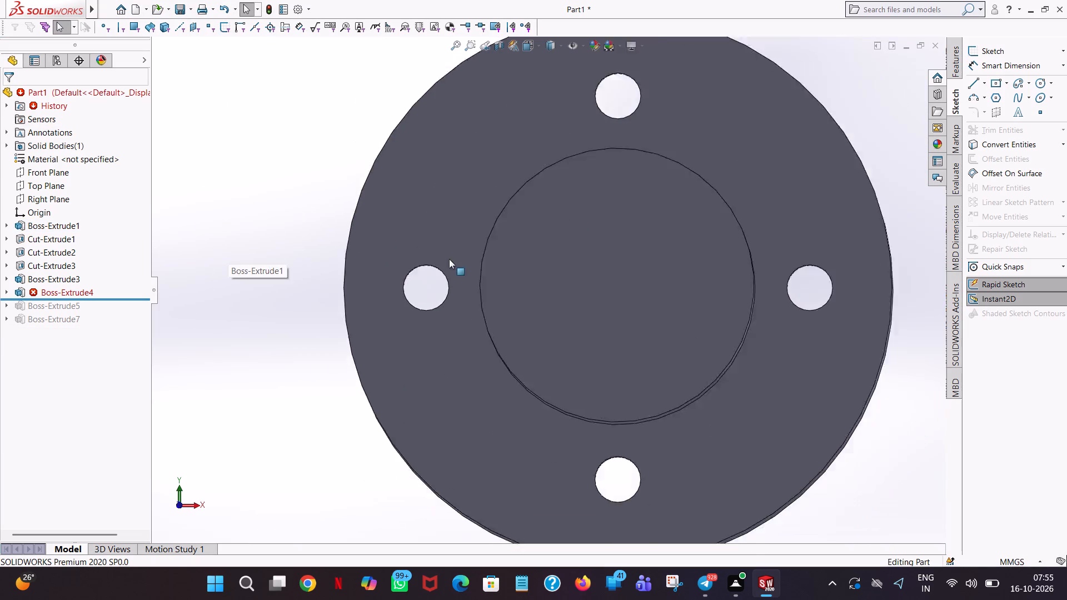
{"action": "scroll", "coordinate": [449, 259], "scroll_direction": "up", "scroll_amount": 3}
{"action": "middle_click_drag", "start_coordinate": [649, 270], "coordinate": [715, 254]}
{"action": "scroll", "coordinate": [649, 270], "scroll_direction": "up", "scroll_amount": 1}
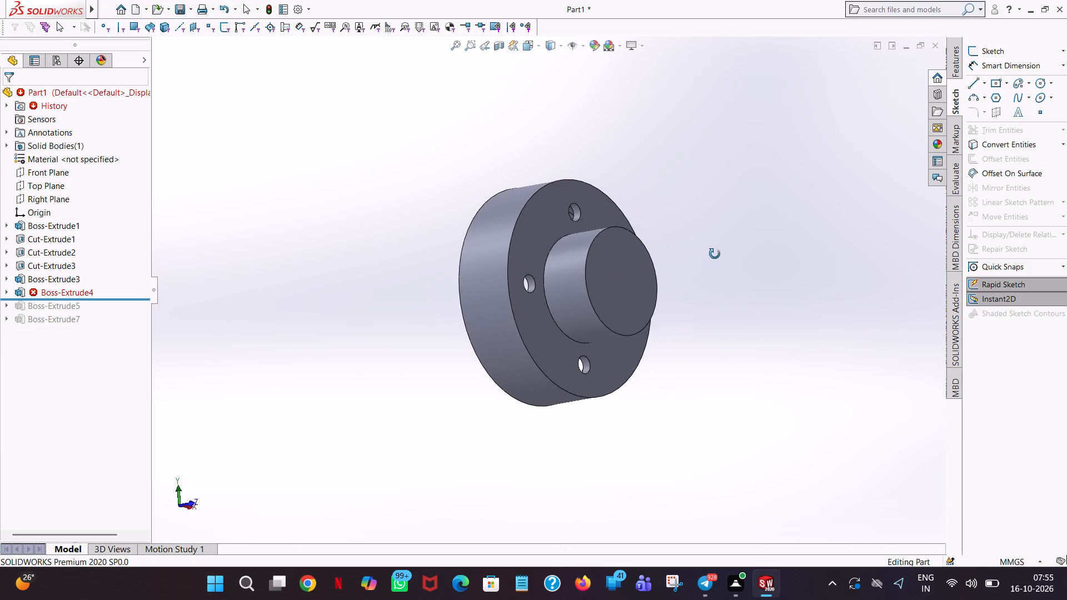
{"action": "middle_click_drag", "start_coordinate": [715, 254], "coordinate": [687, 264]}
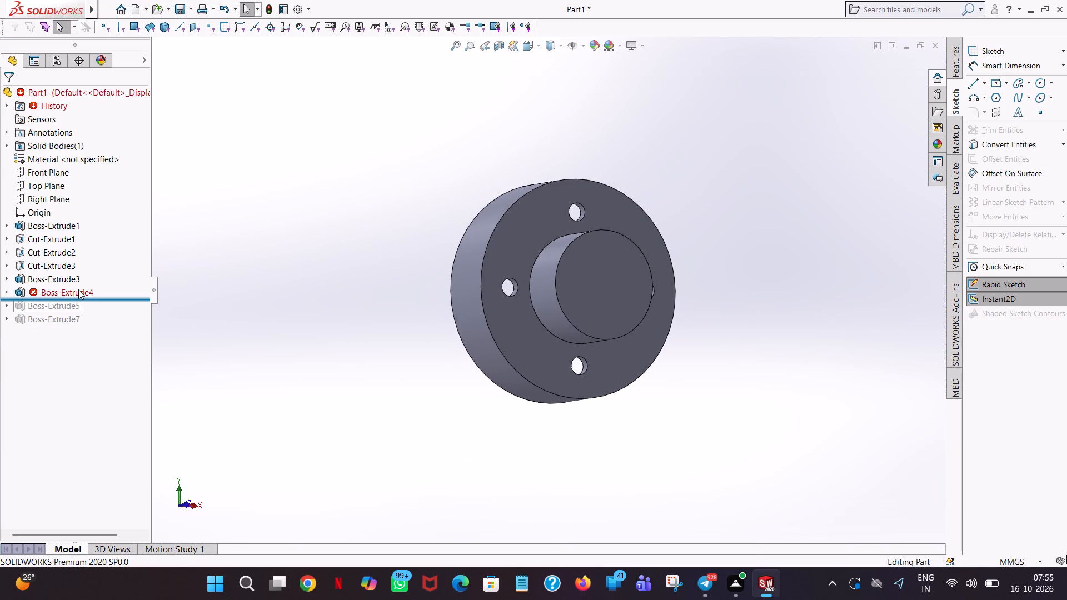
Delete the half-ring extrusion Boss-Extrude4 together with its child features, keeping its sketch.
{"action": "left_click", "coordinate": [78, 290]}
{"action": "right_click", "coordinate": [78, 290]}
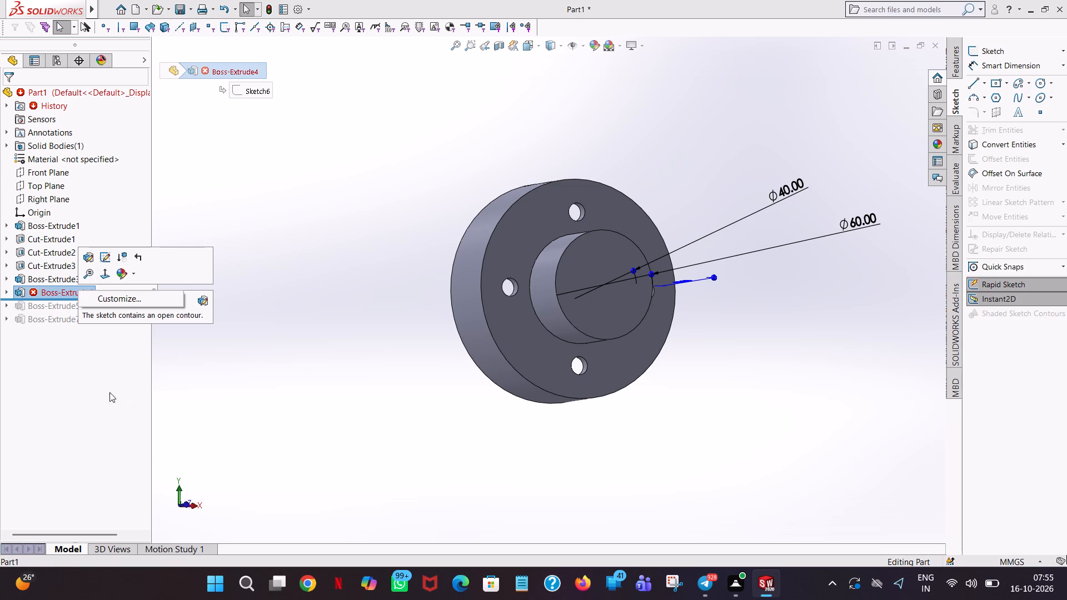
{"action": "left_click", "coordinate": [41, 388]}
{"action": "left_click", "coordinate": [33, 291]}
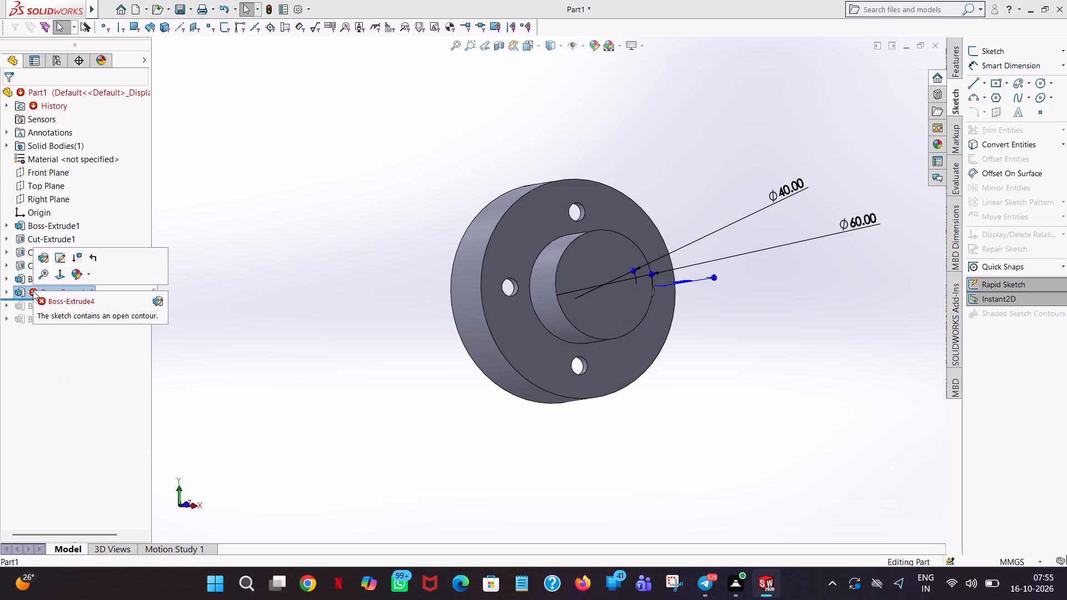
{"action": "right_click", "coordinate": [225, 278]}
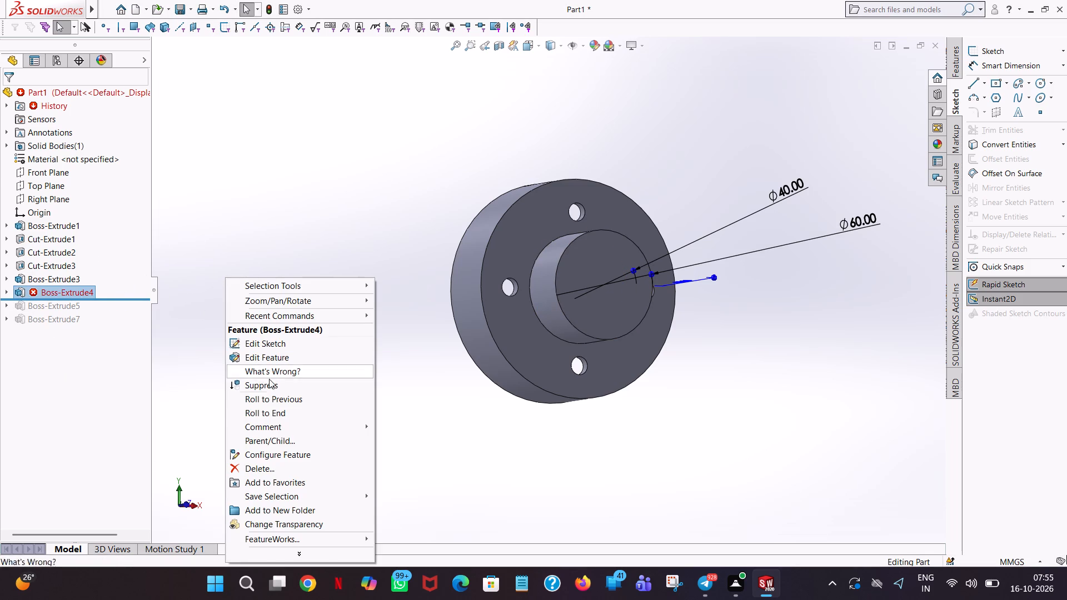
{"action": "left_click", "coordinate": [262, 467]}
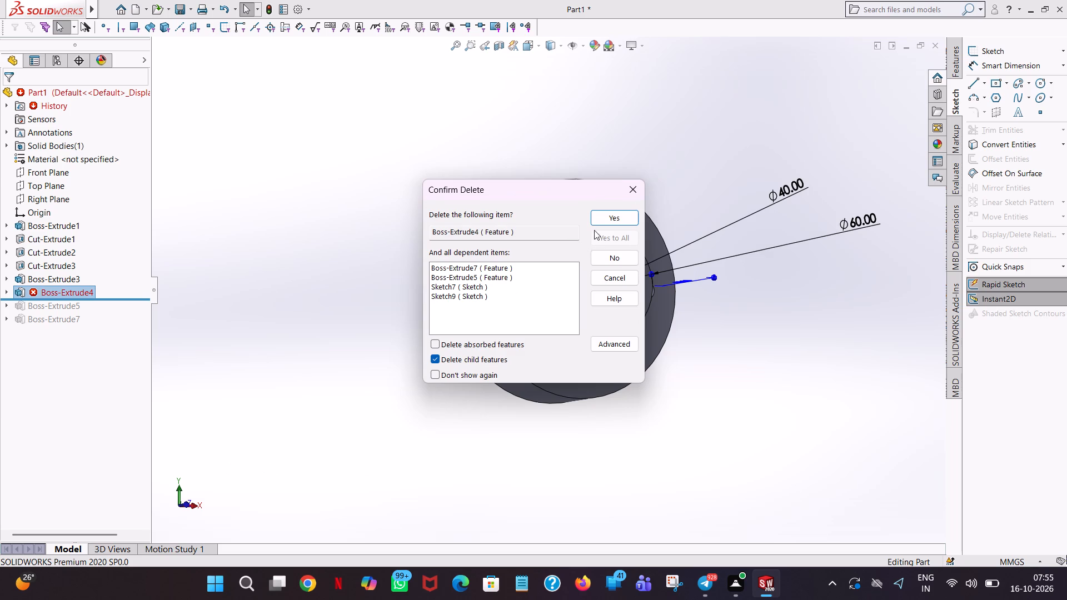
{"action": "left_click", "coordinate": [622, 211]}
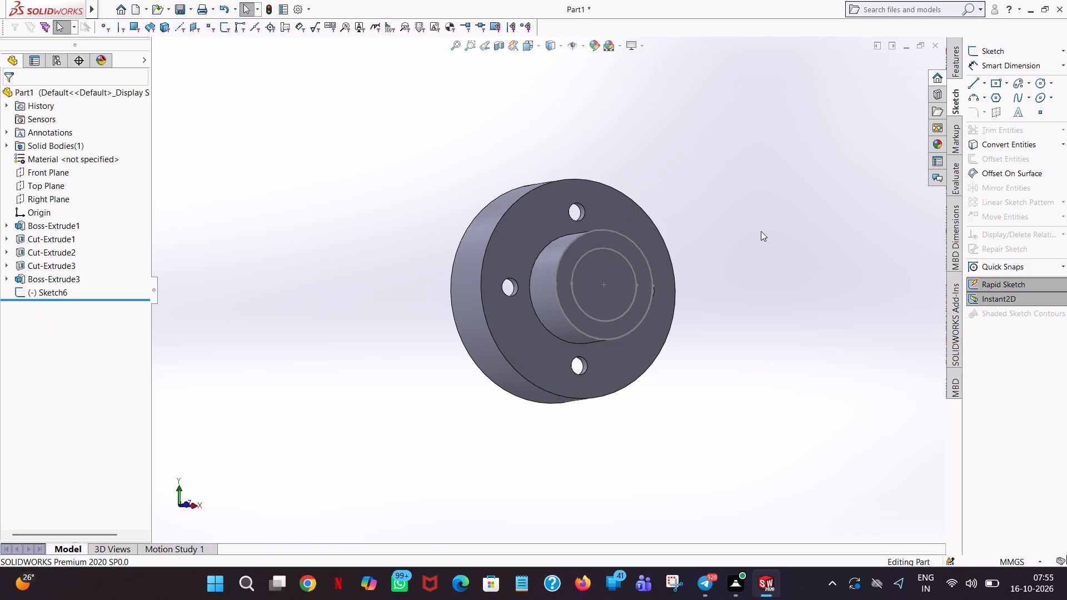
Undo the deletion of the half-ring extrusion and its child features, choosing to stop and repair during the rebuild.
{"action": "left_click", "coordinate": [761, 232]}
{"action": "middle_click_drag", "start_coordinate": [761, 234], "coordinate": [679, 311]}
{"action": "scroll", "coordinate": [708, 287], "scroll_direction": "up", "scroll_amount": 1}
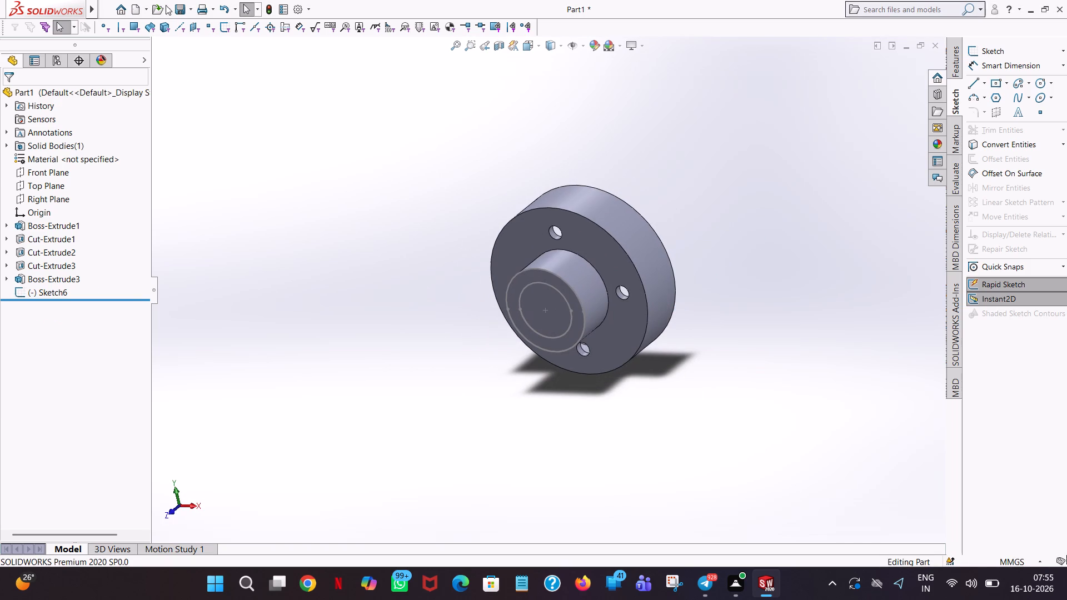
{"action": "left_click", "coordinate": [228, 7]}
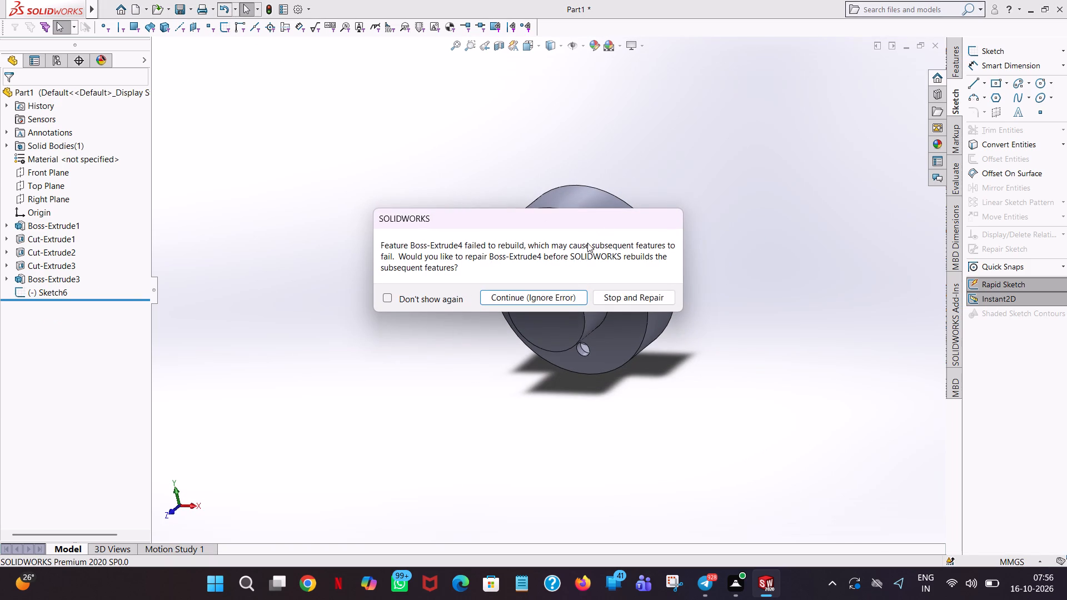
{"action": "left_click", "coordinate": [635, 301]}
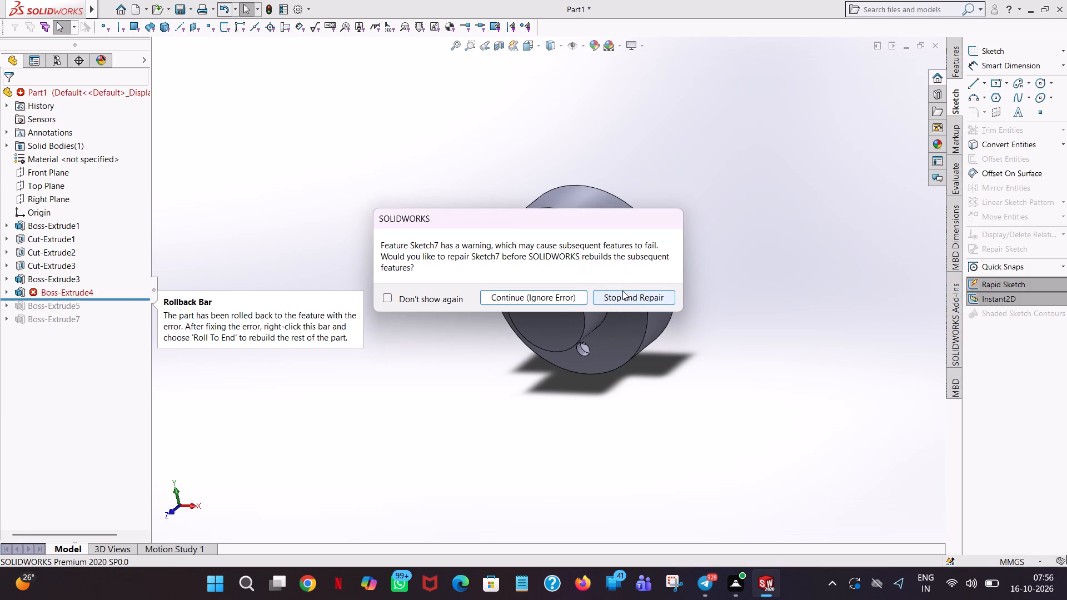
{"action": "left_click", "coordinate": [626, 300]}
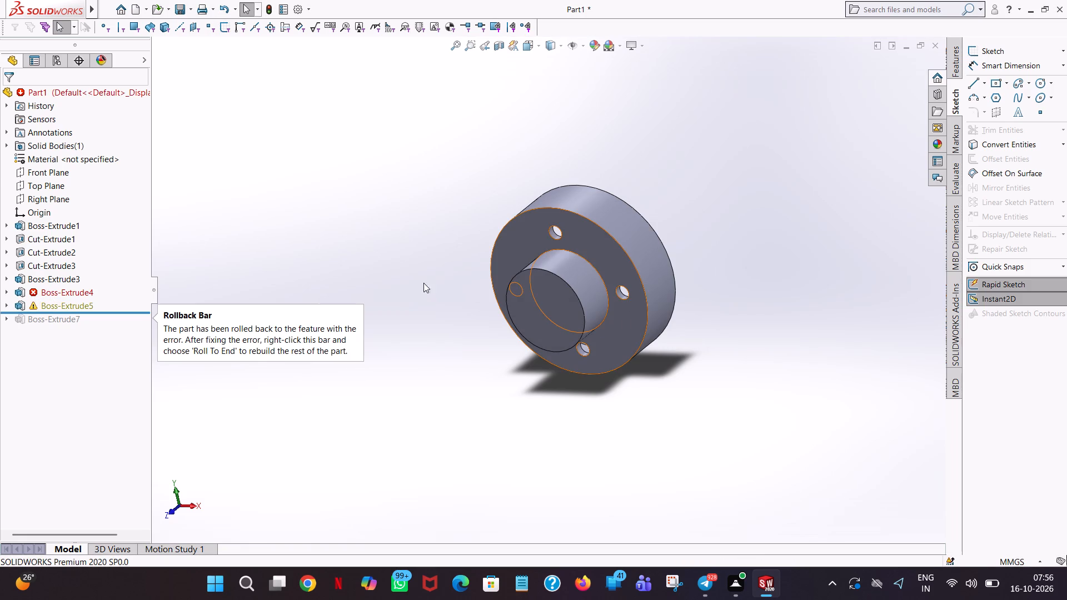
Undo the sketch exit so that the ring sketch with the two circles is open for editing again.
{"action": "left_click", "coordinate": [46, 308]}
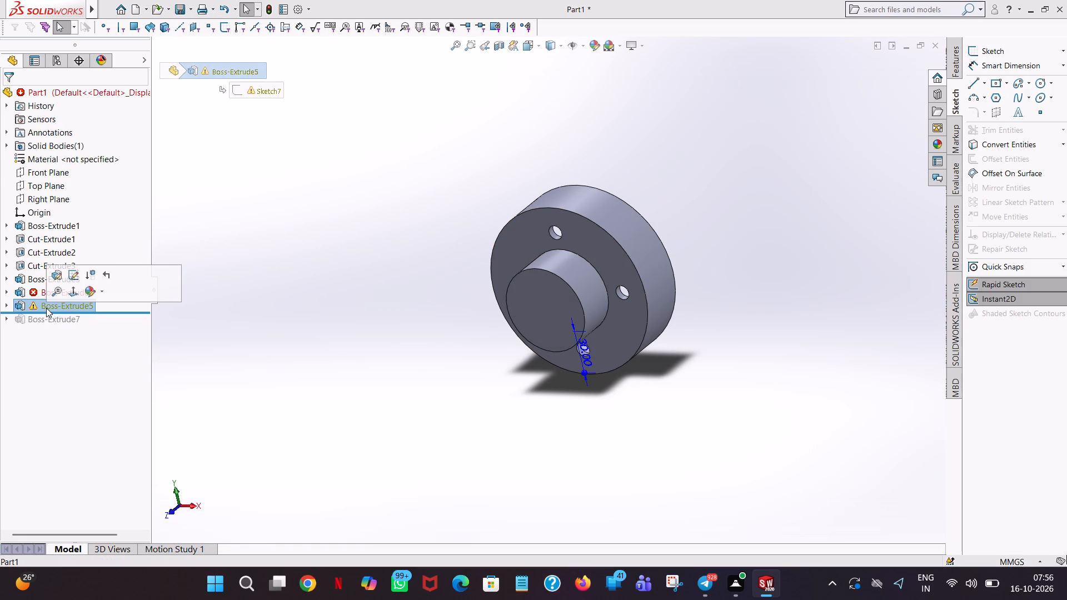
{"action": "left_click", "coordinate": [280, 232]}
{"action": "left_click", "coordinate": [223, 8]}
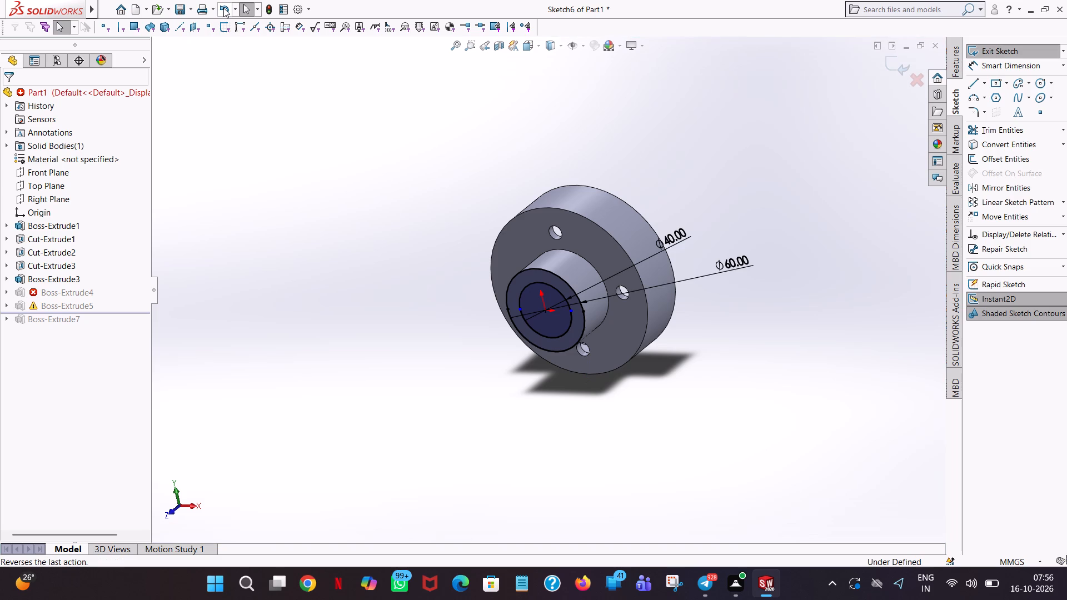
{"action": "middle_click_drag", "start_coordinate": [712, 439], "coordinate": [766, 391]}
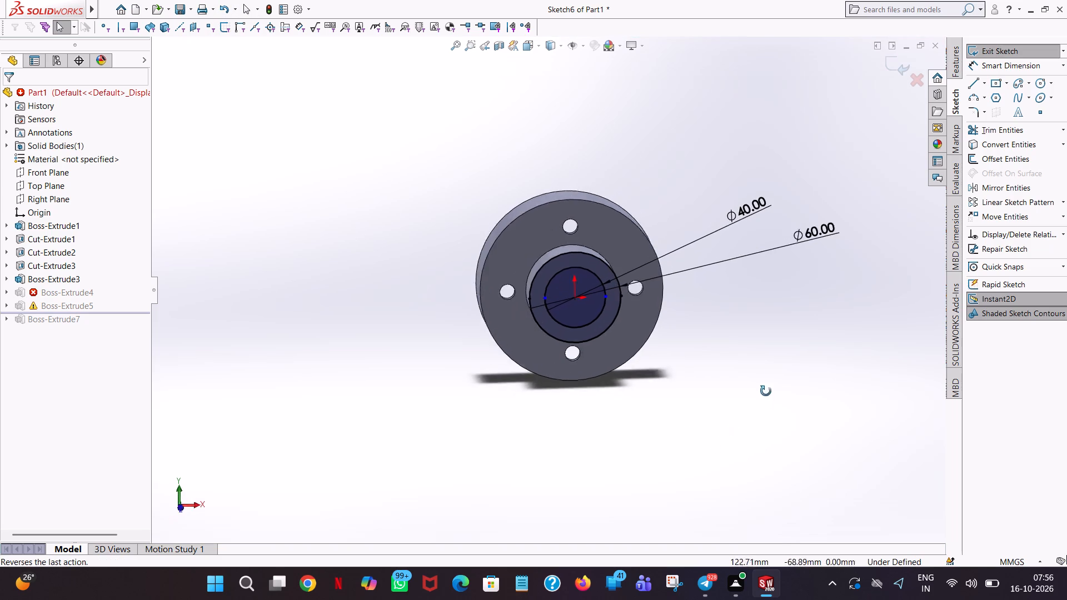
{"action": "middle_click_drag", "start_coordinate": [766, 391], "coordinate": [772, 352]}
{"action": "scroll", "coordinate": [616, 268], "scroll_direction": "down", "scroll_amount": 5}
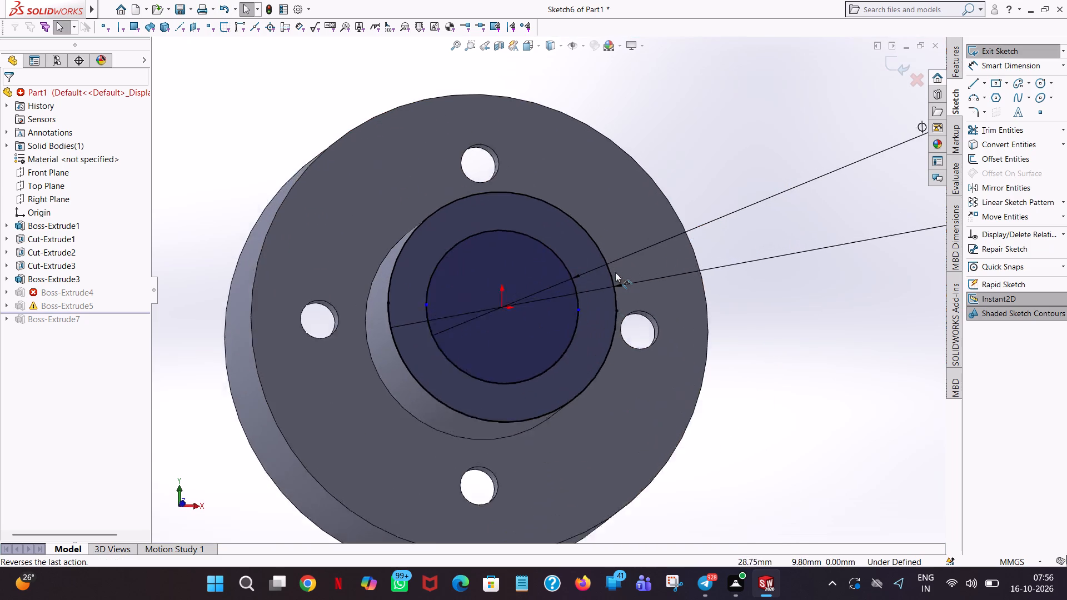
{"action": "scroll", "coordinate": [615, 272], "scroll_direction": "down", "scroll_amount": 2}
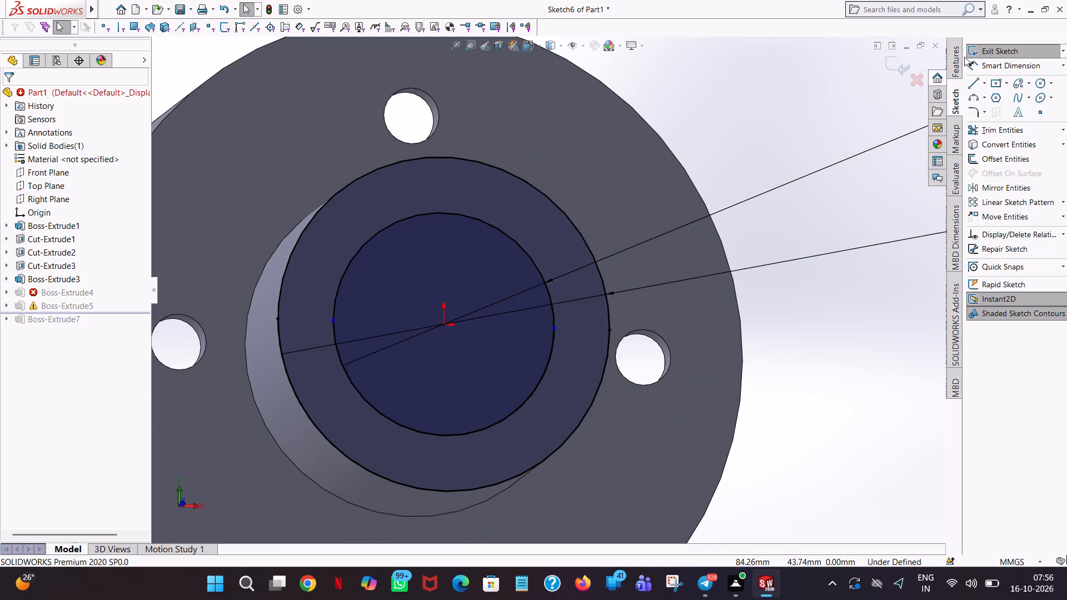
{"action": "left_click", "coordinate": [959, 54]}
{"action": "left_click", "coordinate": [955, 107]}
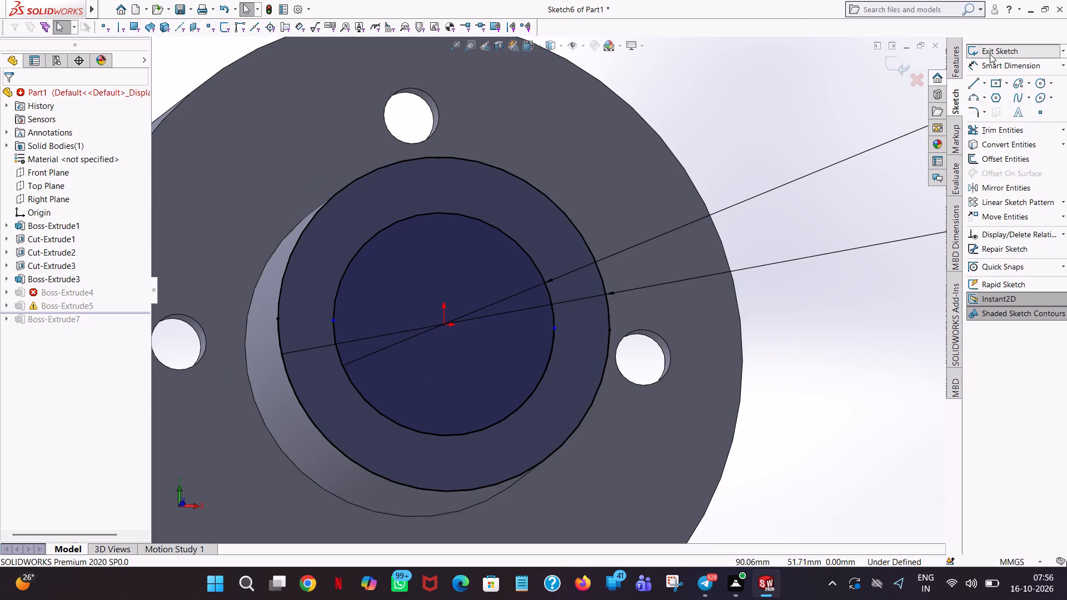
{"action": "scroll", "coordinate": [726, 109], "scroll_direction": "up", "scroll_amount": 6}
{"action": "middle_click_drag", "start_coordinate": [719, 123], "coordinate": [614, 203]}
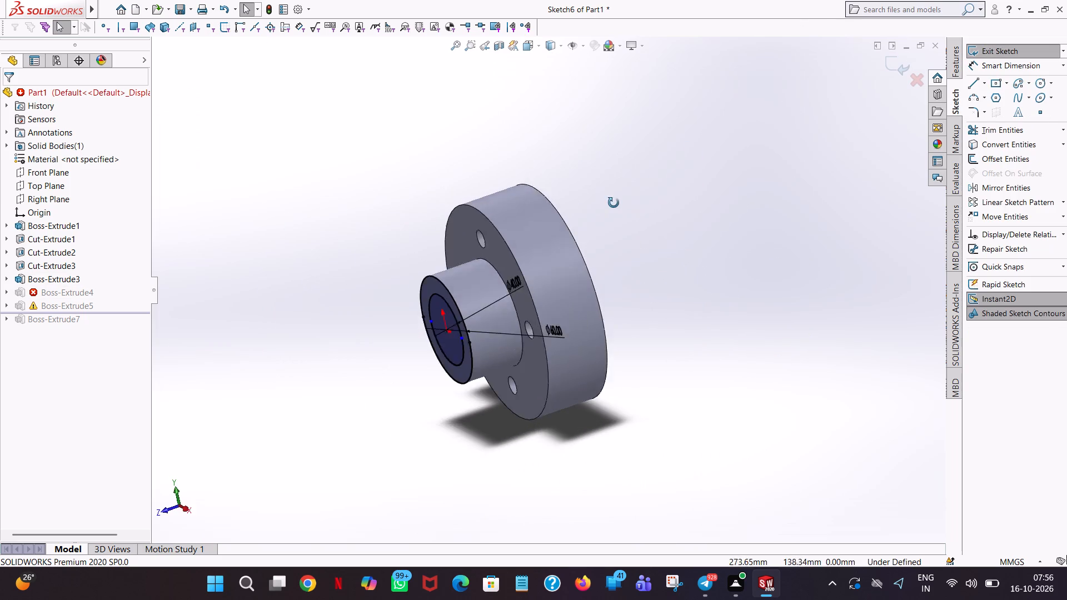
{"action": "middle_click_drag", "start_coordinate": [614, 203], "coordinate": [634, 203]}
Undo all the ring sketch edits, going back to the original half-ring extrusion with its side lobes.
{"action": "left_click", "coordinate": [221, 4]}
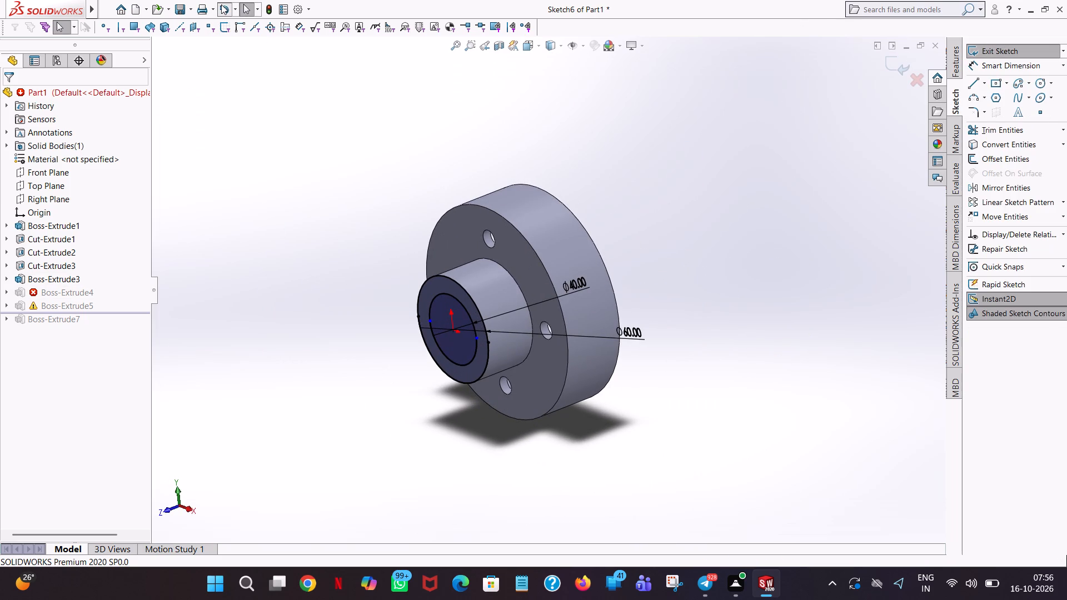
{"action": "left_click", "coordinate": [221, 4]}
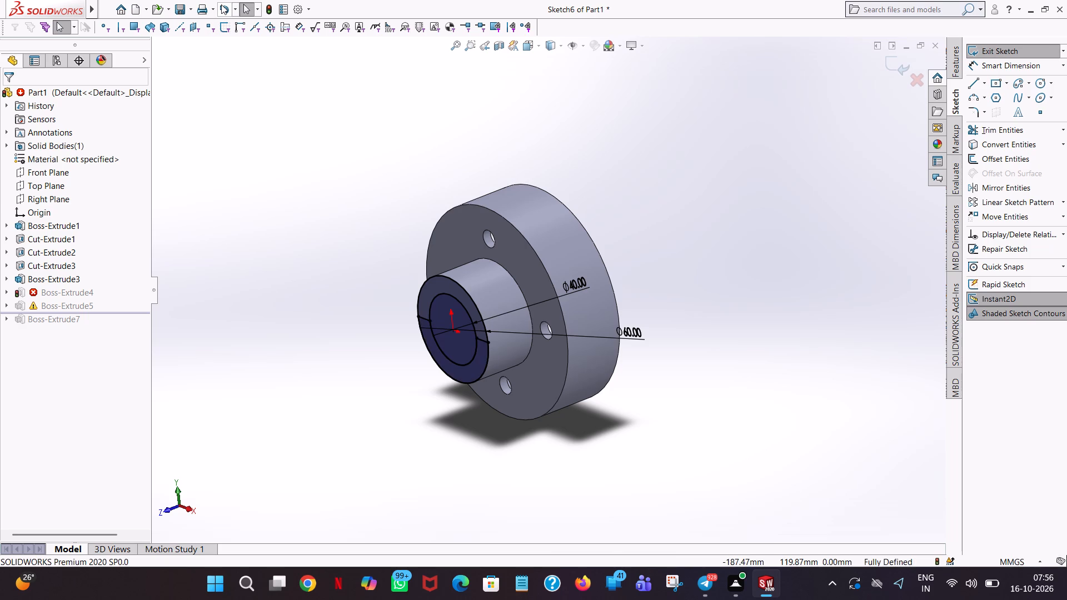
{"action": "left_click", "coordinate": [221, 4]}
{"action": "triple_click", "coordinate": [221, 4]}
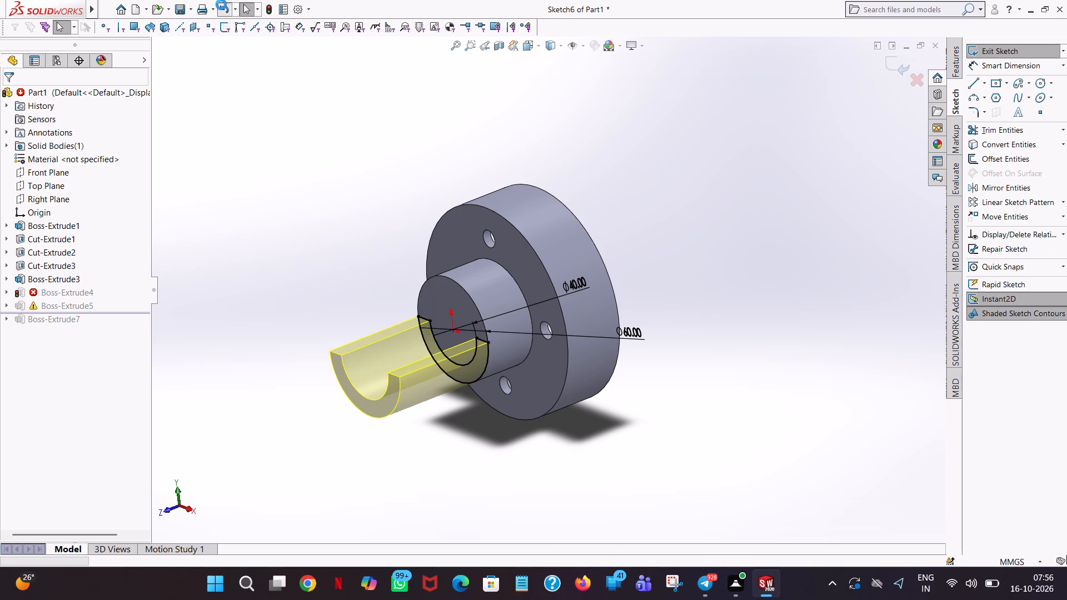
{"action": "double_click", "coordinate": [221, 4]}
Start an extruded cut on the boss's front face and sketch a 12.5 mm radius circle centred on the origin.
{"action": "scroll", "coordinate": [648, 186], "scroll_direction": "down", "scroll_amount": 1}
{"action": "middle_click_drag", "start_coordinate": [649, 190], "coordinate": [665, 194]}
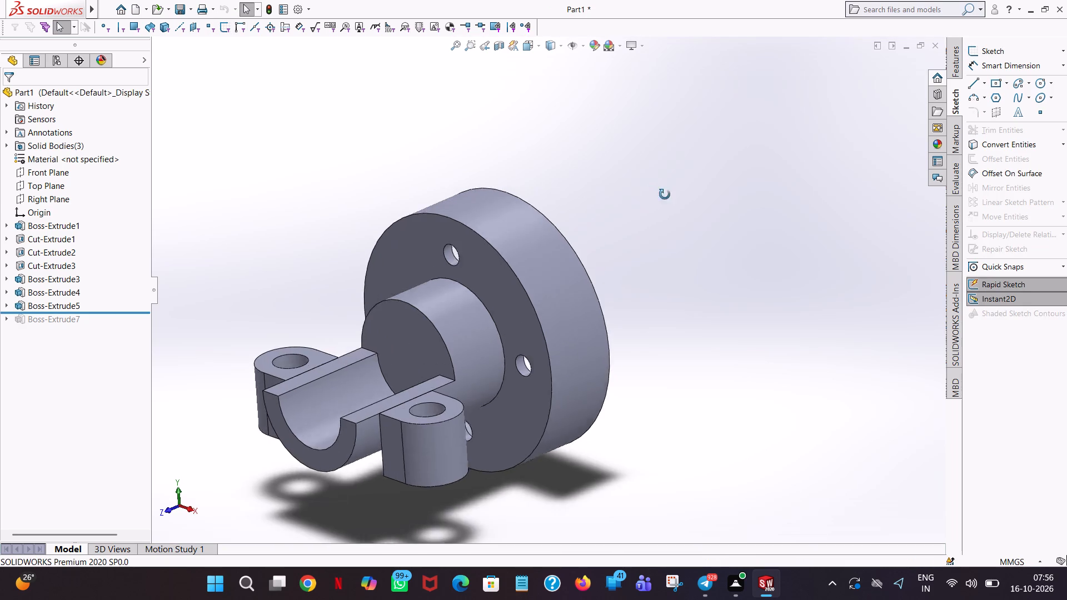
{"action": "middle_click_drag", "start_coordinate": [665, 194], "coordinate": [705, 177]}
{"action": "scroll", "coordinate": [705, 177], "scroll_direction": "up", "scroll_amount": 1}
{"action": "left_click", "coordinate": [664, 197]}
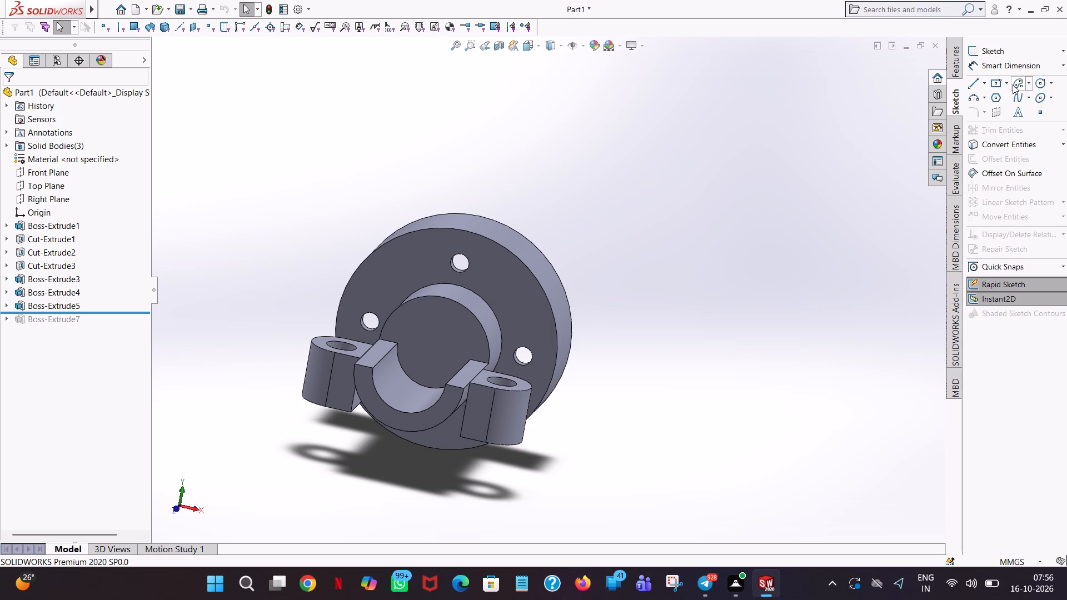
{"action": "left_click", "coordinate": [955, 57]}
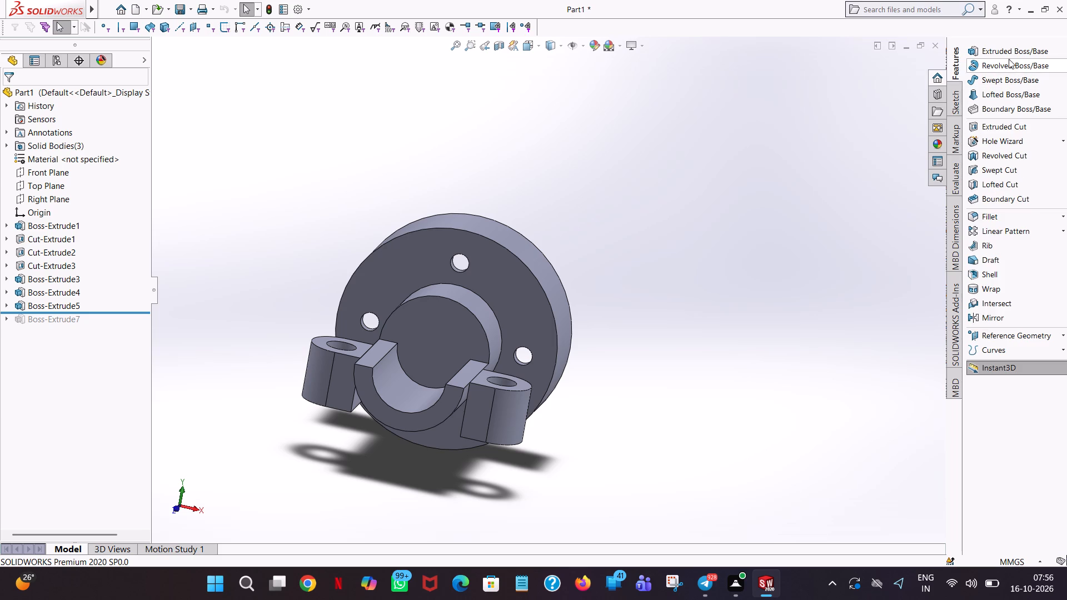
{"action": "left_click", "coordinate": [991, 126]}
{"action": "left_click", "coordinate": [437, 347]}
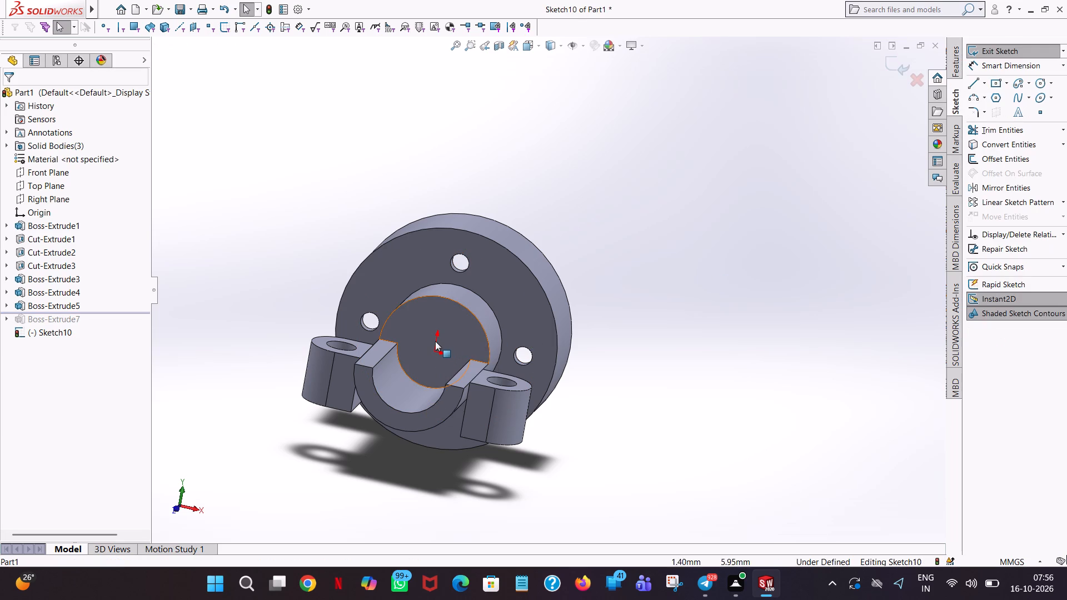
{"action": "key", "text": "b"}
{"action": "key", "text": "space"}
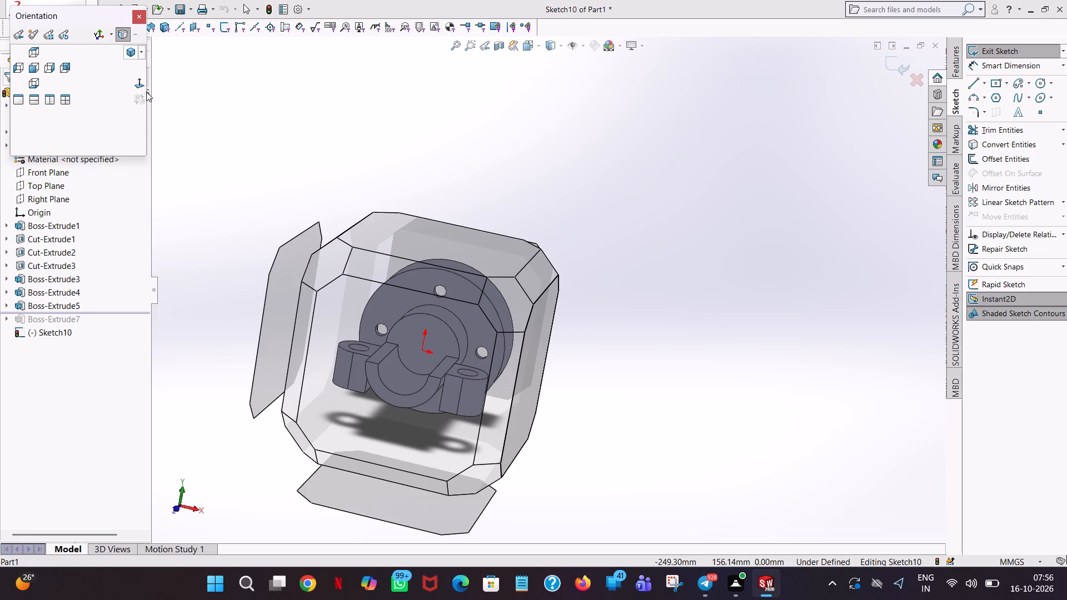
{"action": "left_click", "coordinate": [137, 84]}
{"action": "scroll", "coordinate": [536, 242], "scroll_direction": "down", "scroll_amount": 3}
{"action": "left_click", "coordinate": [677, 228]}
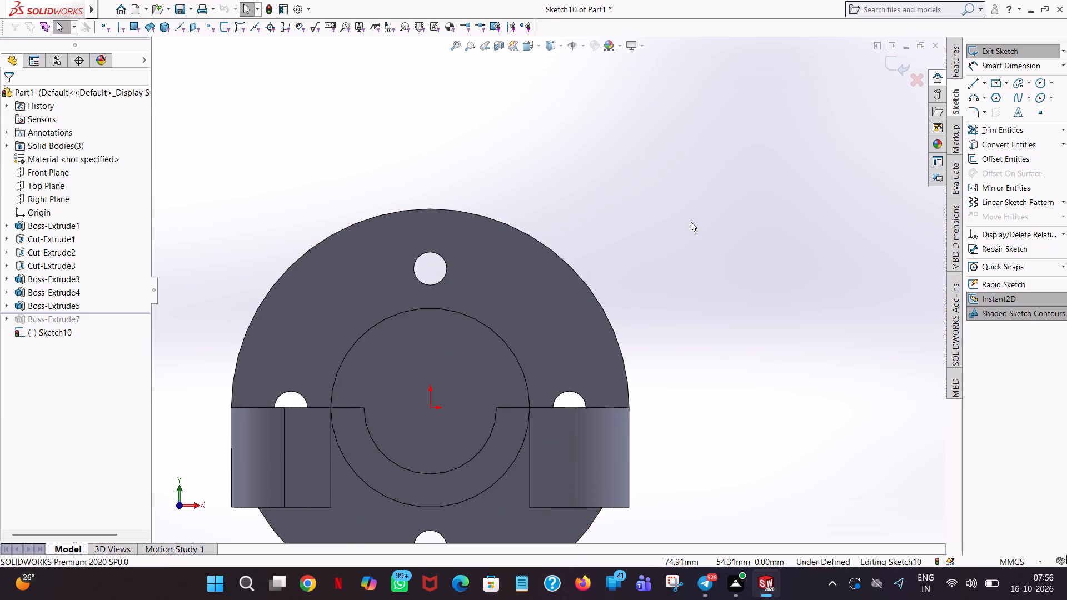
{"action": "left_click", "coordinate": [1036, 80]}
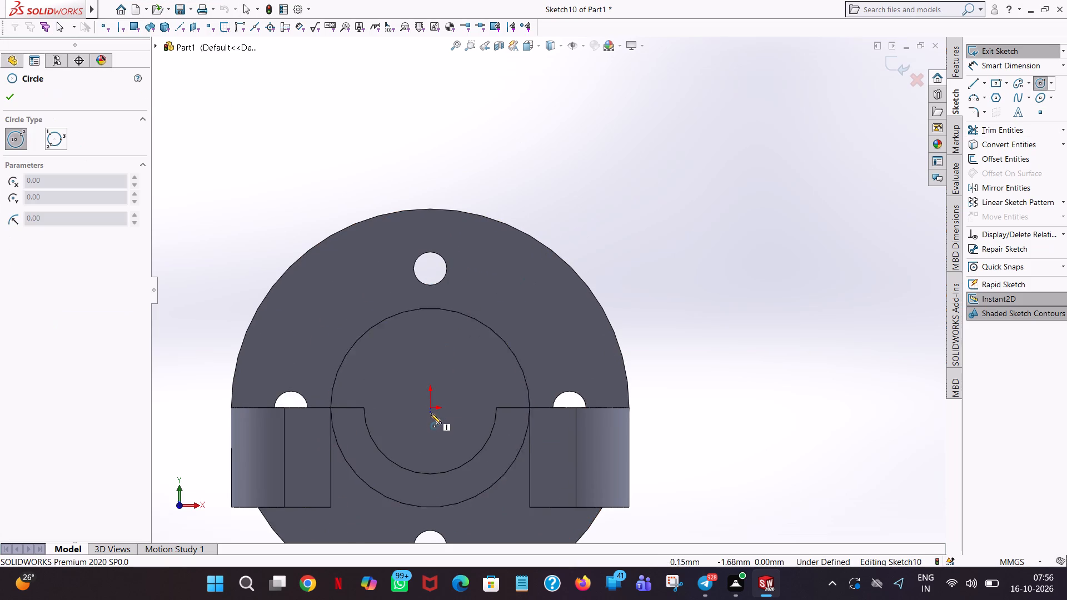
{"action": "left_click", "coordinate": [432, 407]}
{"action": "left_click", "coordinate": [440, 374]}
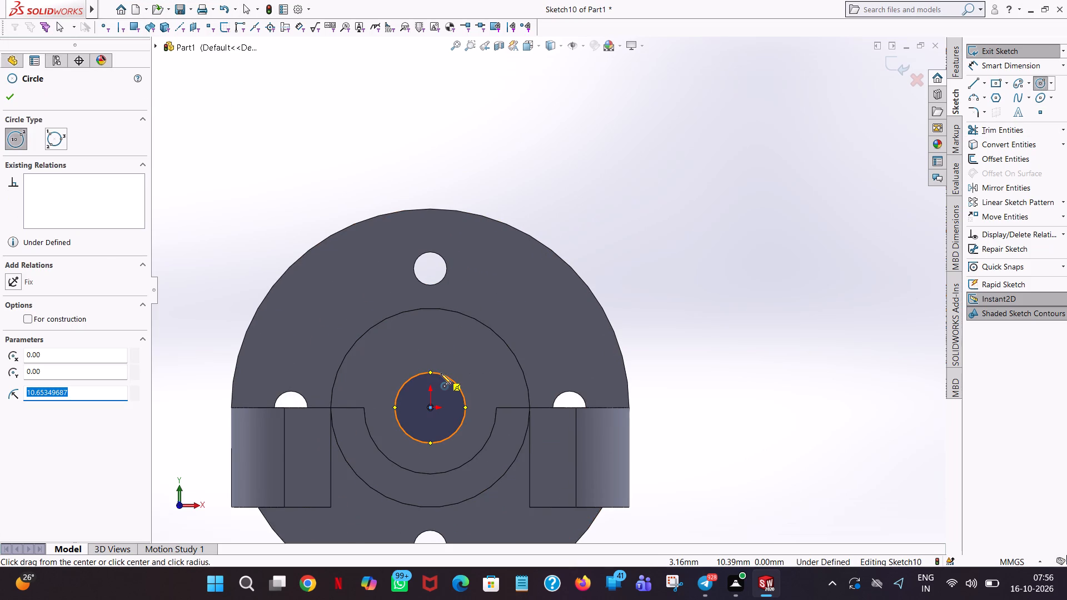
{"action": "type", "text": "25/2"}
{"action": "key", "text": "Return"}
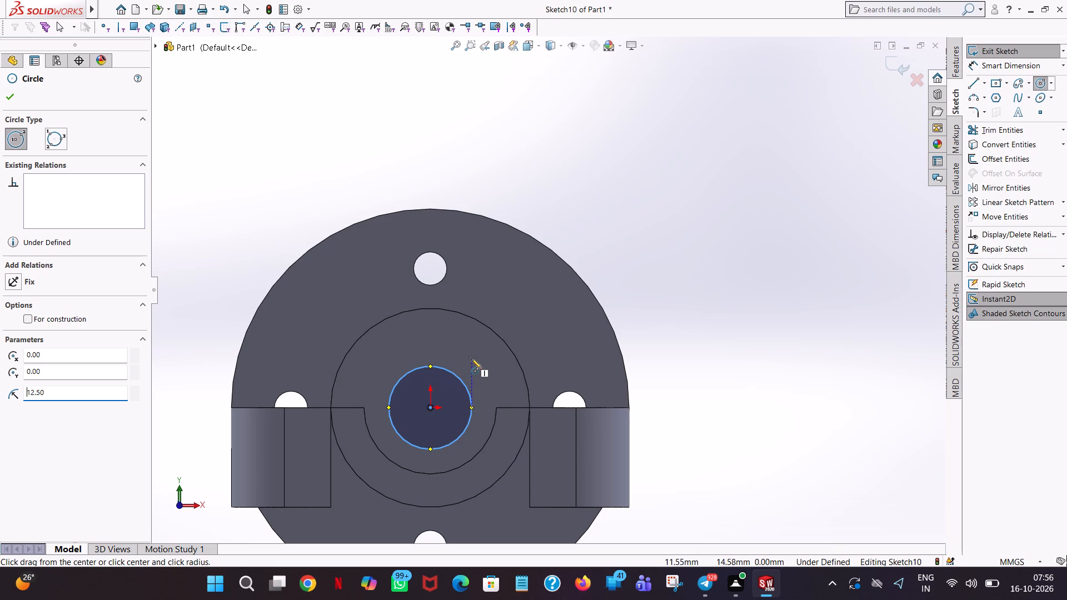
{"action": "left_click", "coordinate": [7, 100]}
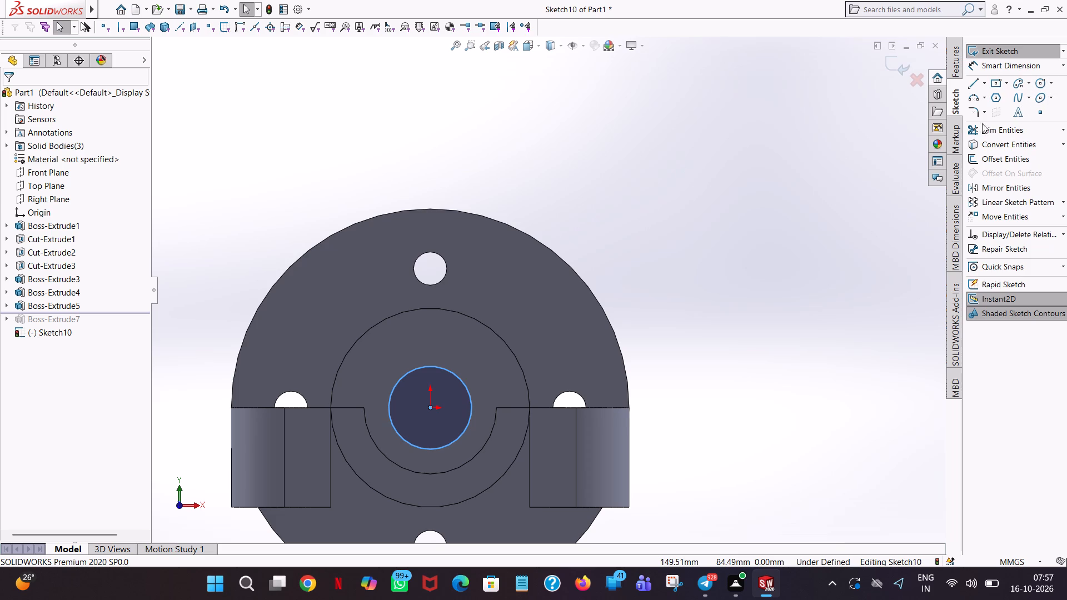
Cut the circle blind to a depth of 113 mm through the boss and the flange disc.
{"action": "left_click", "coordinate": [959, 71]}
{"action": "left_click", "coordinate": [999, 127]}
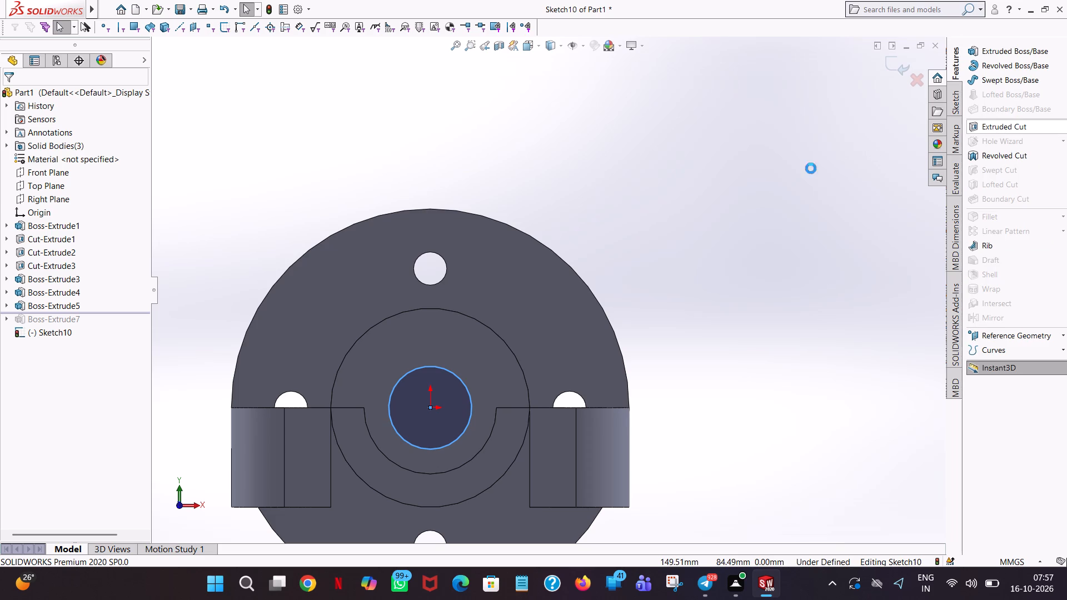
{"action": "scroll", "coordinate": [697, 196], "scroll_direction": "up", "scroll_amount": 5}
{"action": "scroll", "coordinate": [711, 251], "scroll_direction": "up", "scroll_amount": 1}
{"action": "middle_click_drag", "start_coordinate": [712, 252], "coordinate": [604, 279]}
{"action": "scroll", "coordinate": [604, 279], "scroll_direction": "up", "scroll_amount": 1}
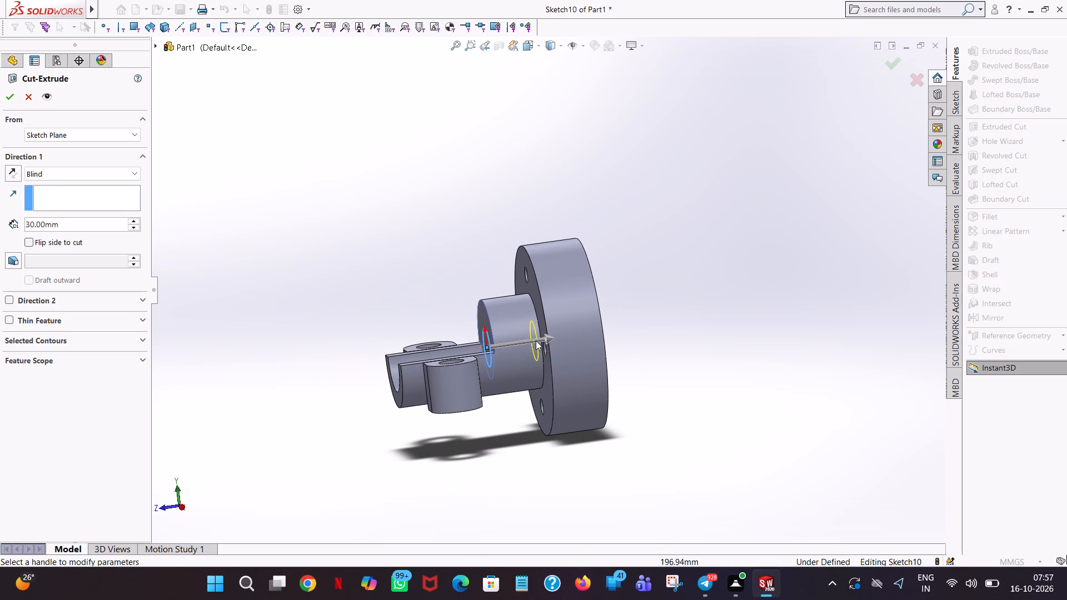
{"action": "left_click_drag", "start_coordinate": [546, 337], "coordinate": [647, 311]}
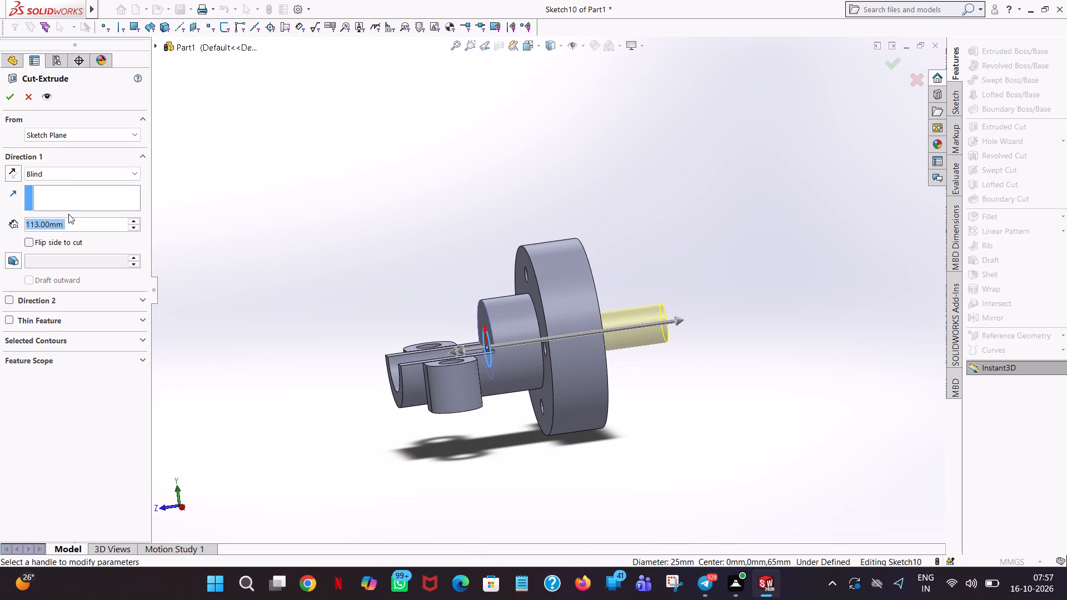
{"action": "left_click", "coordinate": [10, 95]}
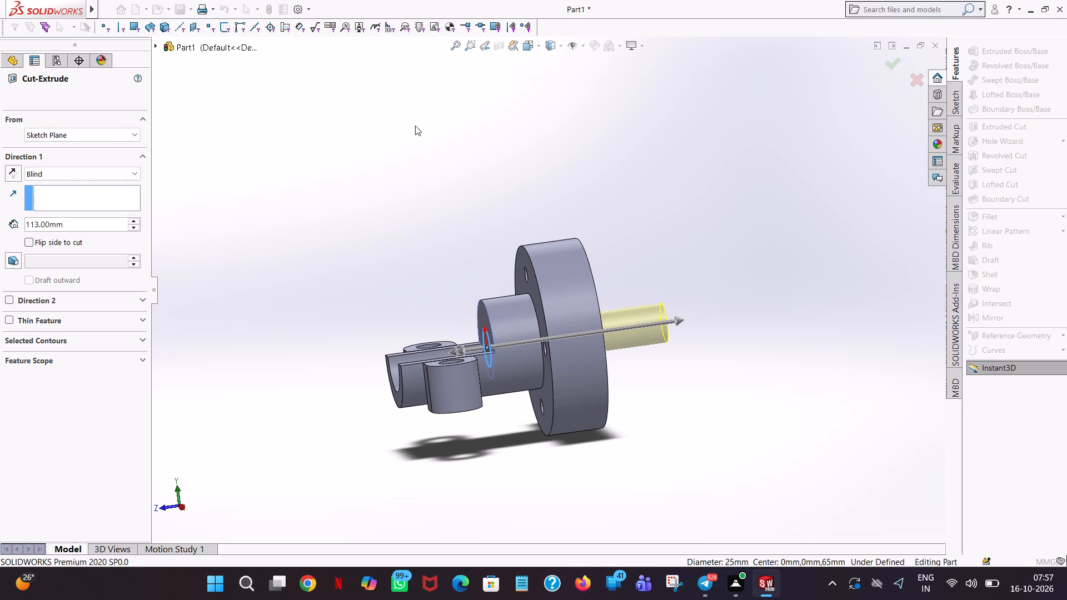
Start a boss extrusion on the half-ring's end face and sketch a 30 mm radius circle centred on the origin.
{"action": "left_click", "coordinate": [416, 126]}
{"action": "middle_click_drag", "start_coordinate": [437, 133], "coordinate": [564, 119]}
{"action": "scroll", "coordinate": [564, 119], "scroll_direction": "up", "scroll_amount": 3}
{"action": "scroll", "coordinate": [564, 122], "scroll_direction": "down", "scroll_amount": 2}
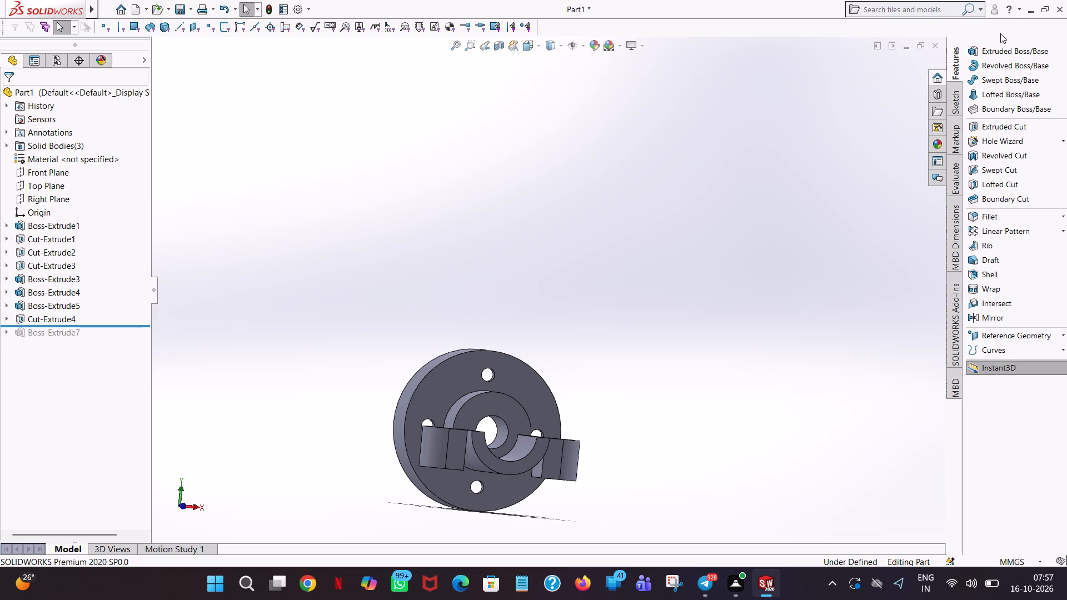
{"action": "left_click", "coordinate": [996, 48]}
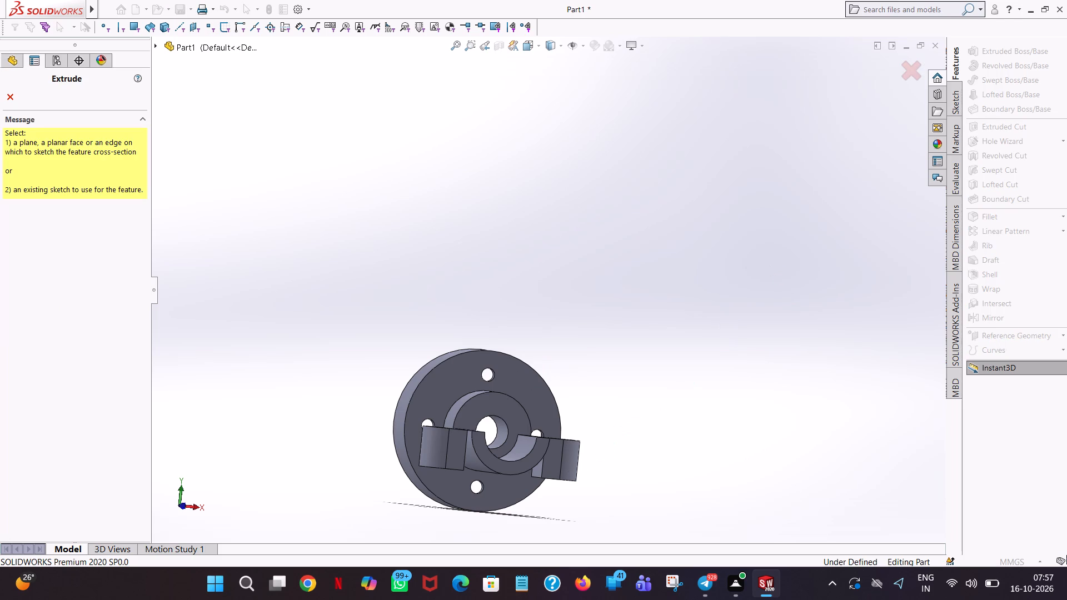
{"action": "left_click", "coordinate": [488, 453]}
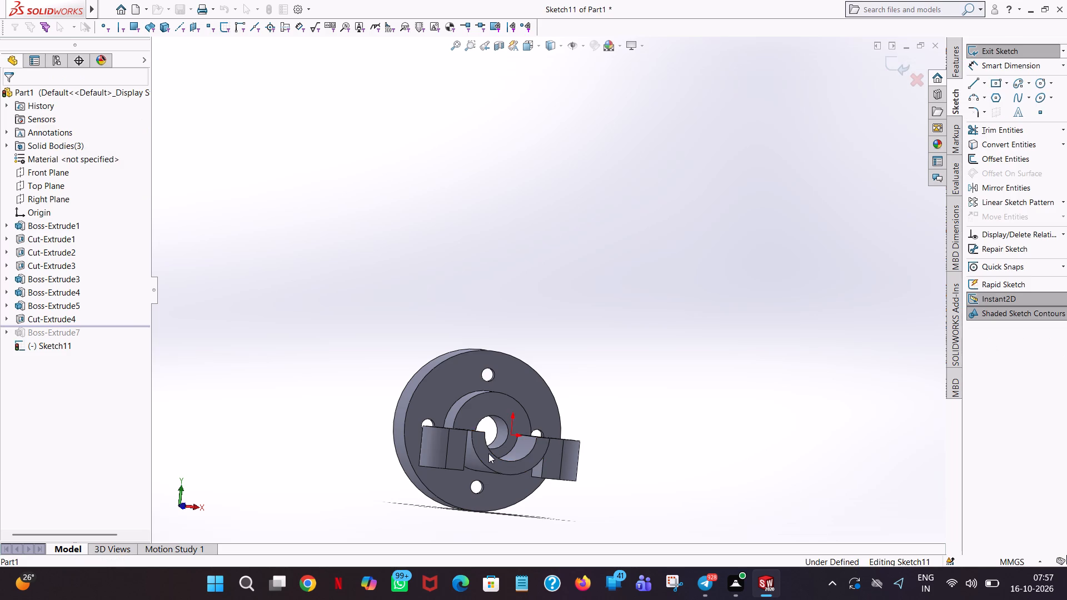
{"action": "key", "text": "space"}
{"action": "left_click", "coordinate": [144, 81]}
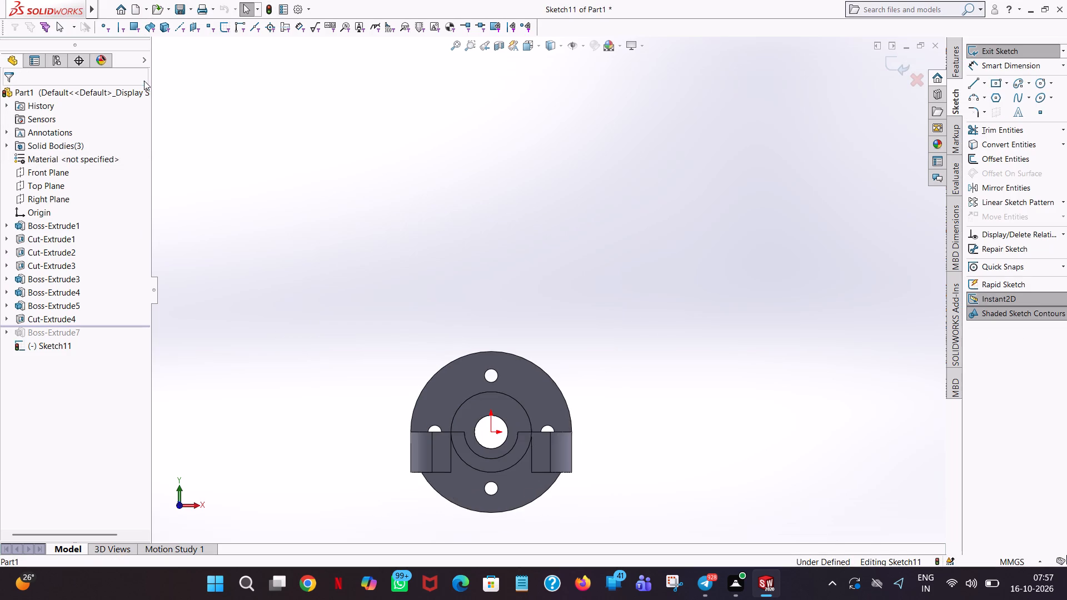
{"action": "left_click", "coordinate": [1038, 79]}
{"action": "scroll", "coordinate": [532, 464], "scroll_direction": "down", "scroll_amount": 3}
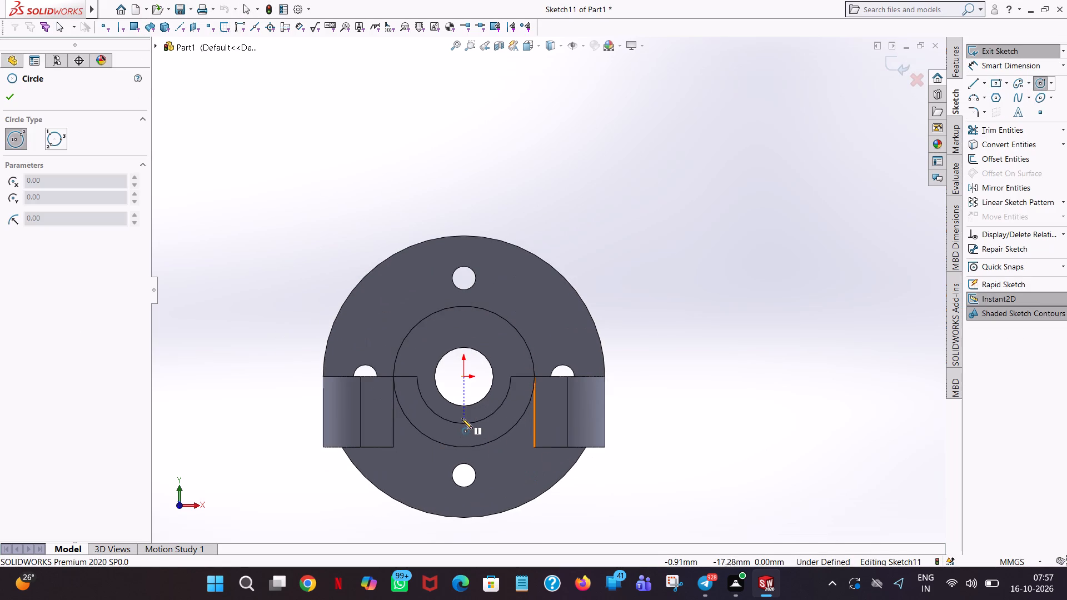
{"action": "left_click", "coordinate": [462, 376]}
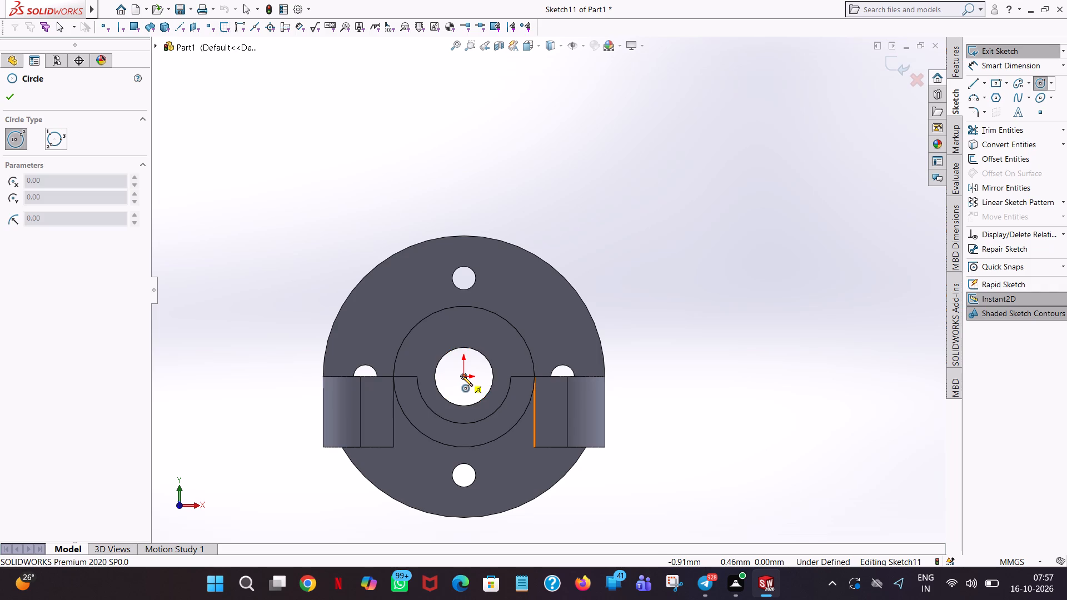
{"action": "left_click", "coordinate": [523, 342]}
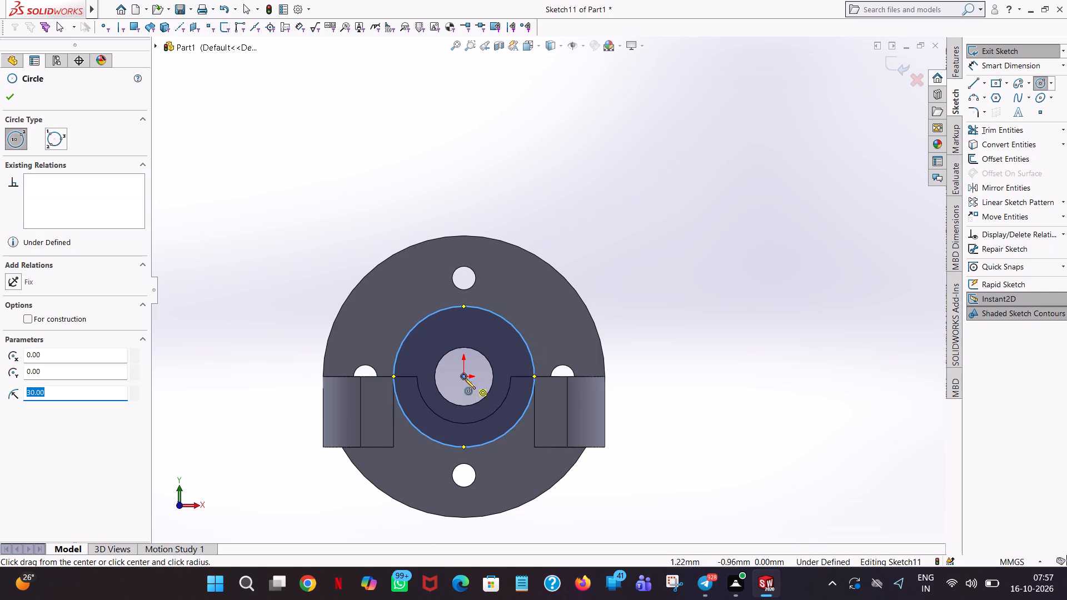
Add a concentric inner circle with a 20 mm radius to the end-face sketch.
{"action": "left_click", "coordinate": [463, 374]}
{"action": "left_click", "coordinate": [504, 337]}
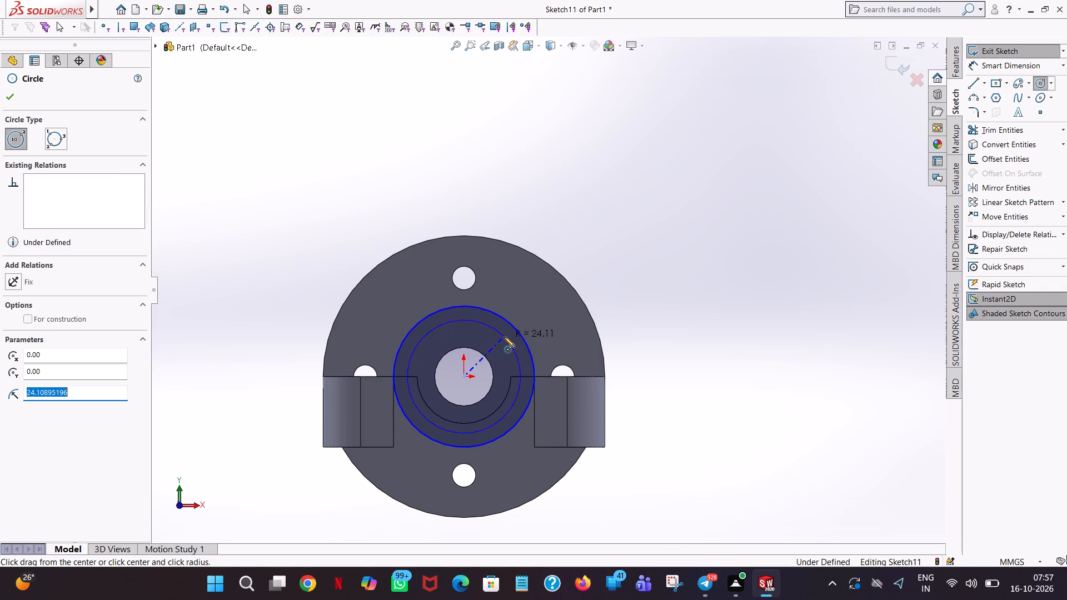
{"action": "type", "text": "20"}
{"action": "key", "text": "Return"}
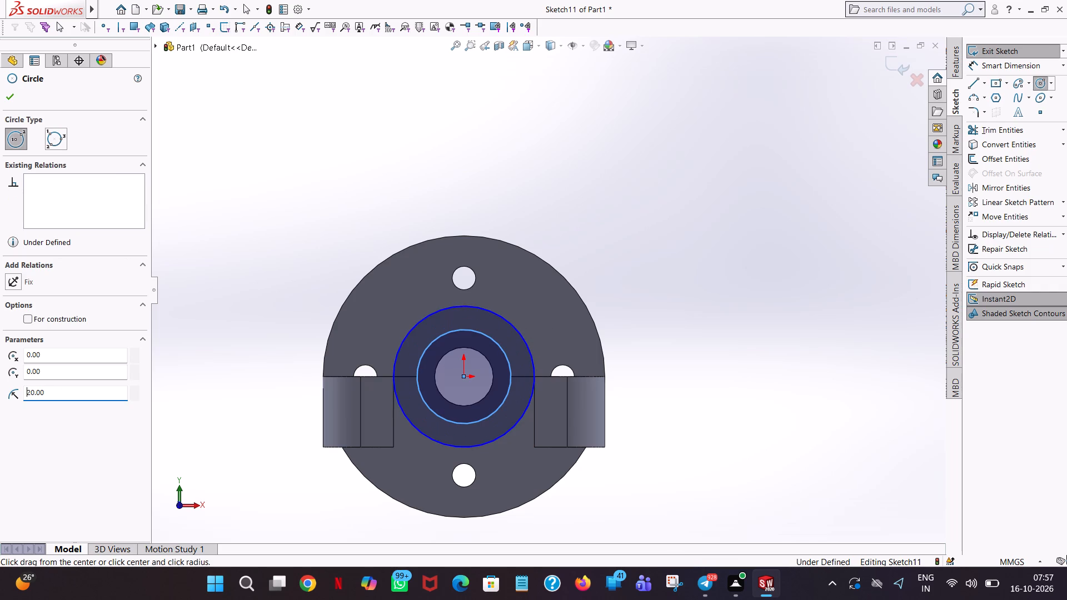
{"action": "left_click", "coordinate": [8, 96]}
Dimension the two concentric end-face circles with diameters of 60 mm for the outer and 40 mm for the inner.
{"action": "middle_click_drag", "start_coordinate": [448, 236], "coordinate": [488, 245]}
{"action": "scroll", "coordinate": [448, 236], "scroll_direction": "down", "scroll_amount": 1}
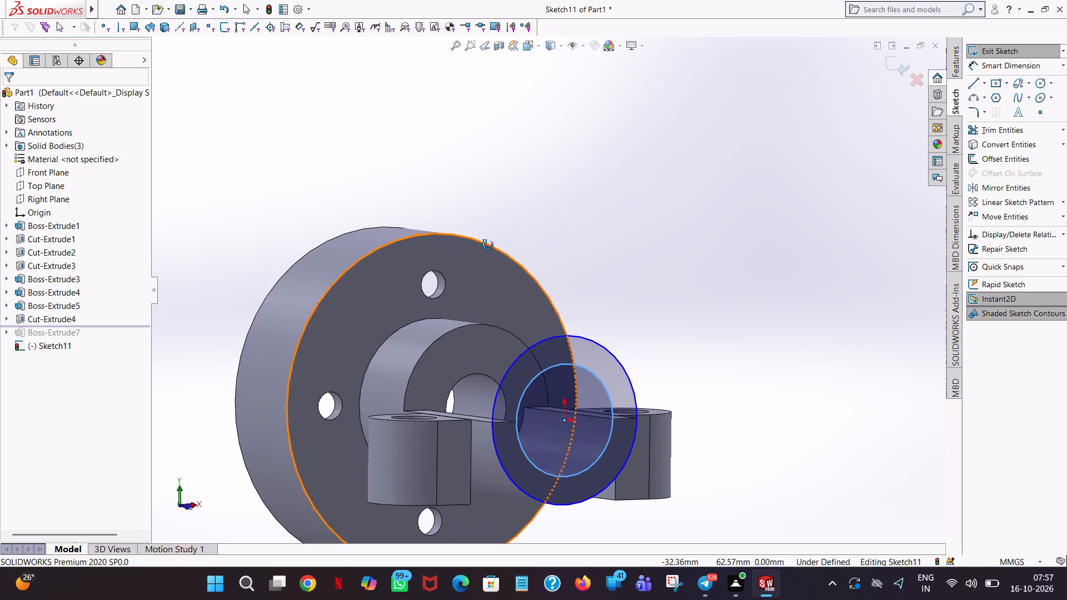
{"action": "middle_click_drag", "start_coordinate": [488, 245], "coordinate": [440, 233]}
{"action": "scroll", "coordinate": [440, 233], "scroll_direction": "up", "scroll_amount": 2}
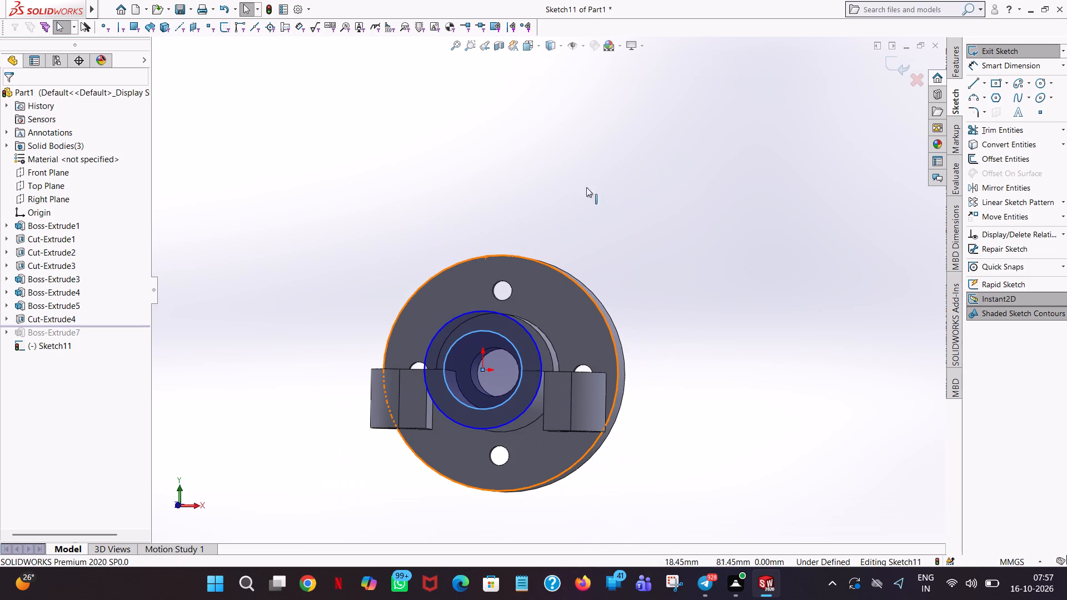
{"action": "left_click", "coordinate": [1005, 68]}
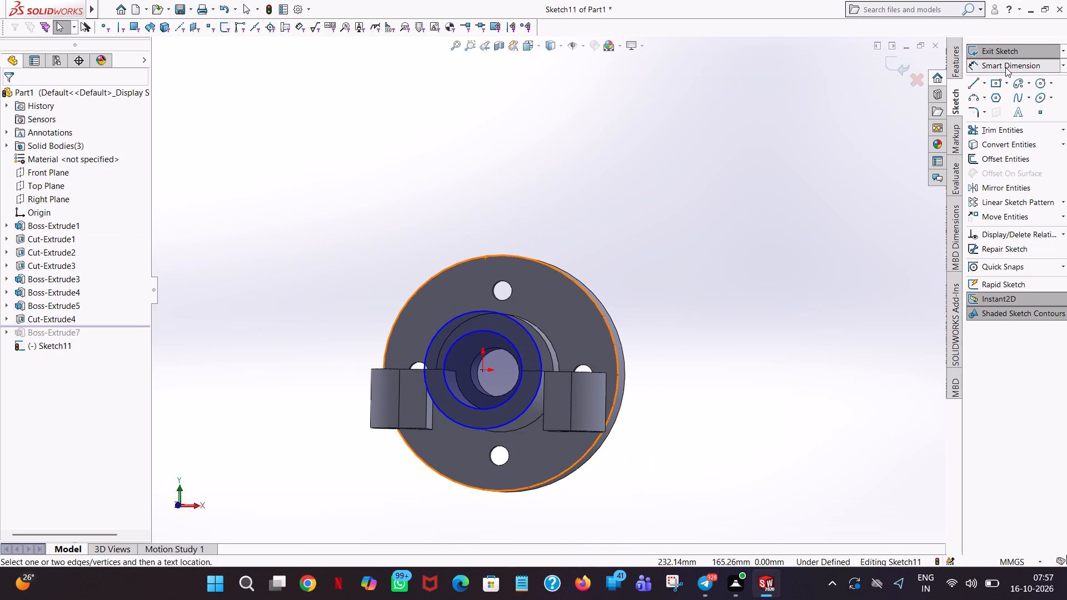
{"action": "left_click", "coordinate": [483, 308]}
{"action": "left_click", "coordinate": [492, 181]}
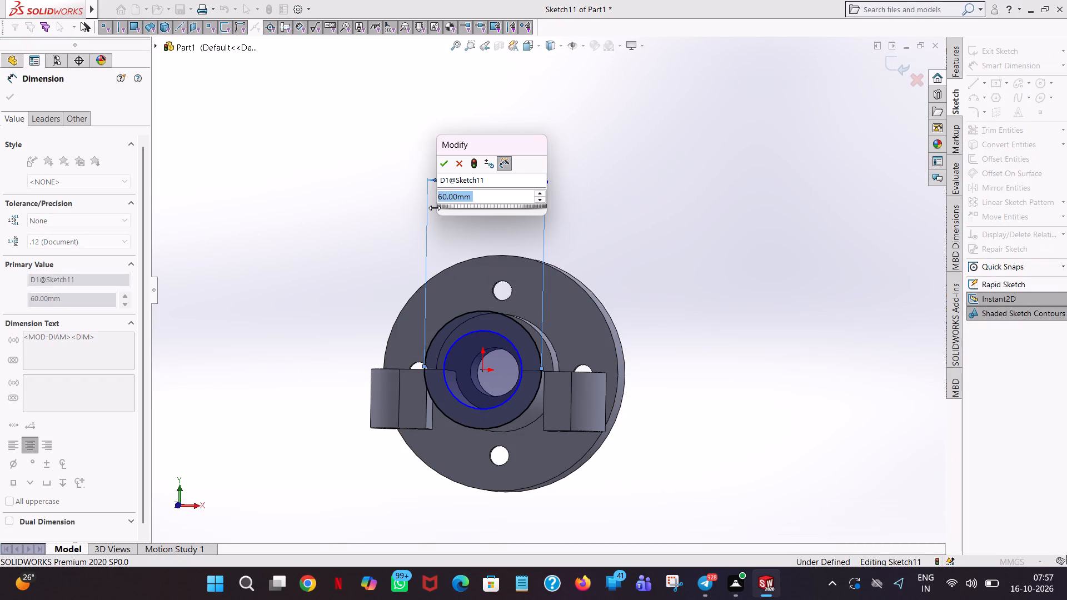
{"action": "left_click", "coordinate": [448, 164]}
{"action": "left_click", "coordinate": [677, 142]}
{"action": "left_click", "coordinate": [502, 338]}
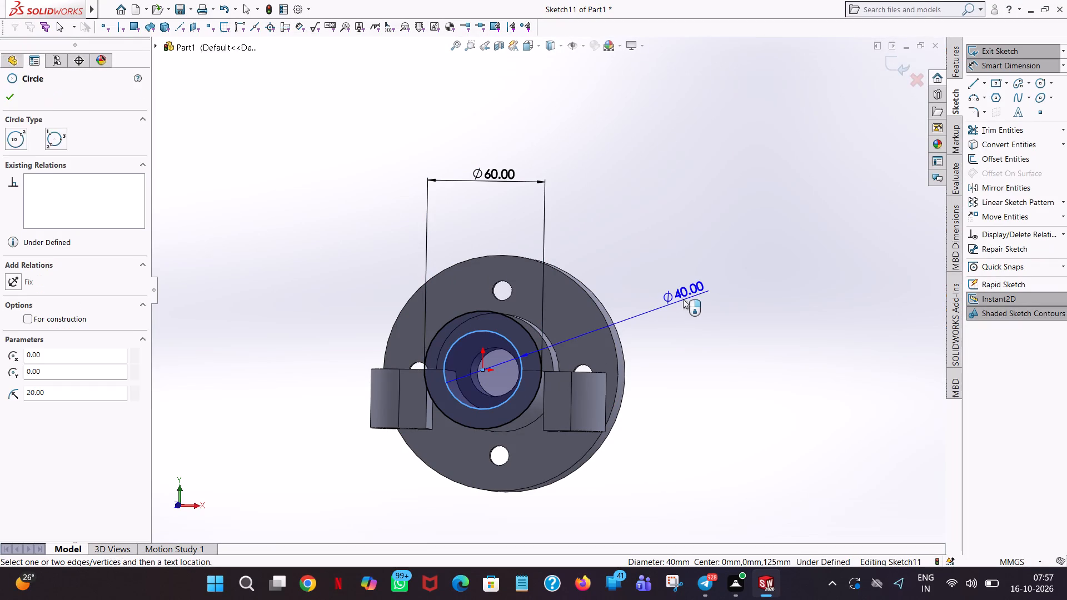
{"action": "left_click", "coordinate": [684, 298]}
{"action": "left_click", "coordinate": [641, 283]}
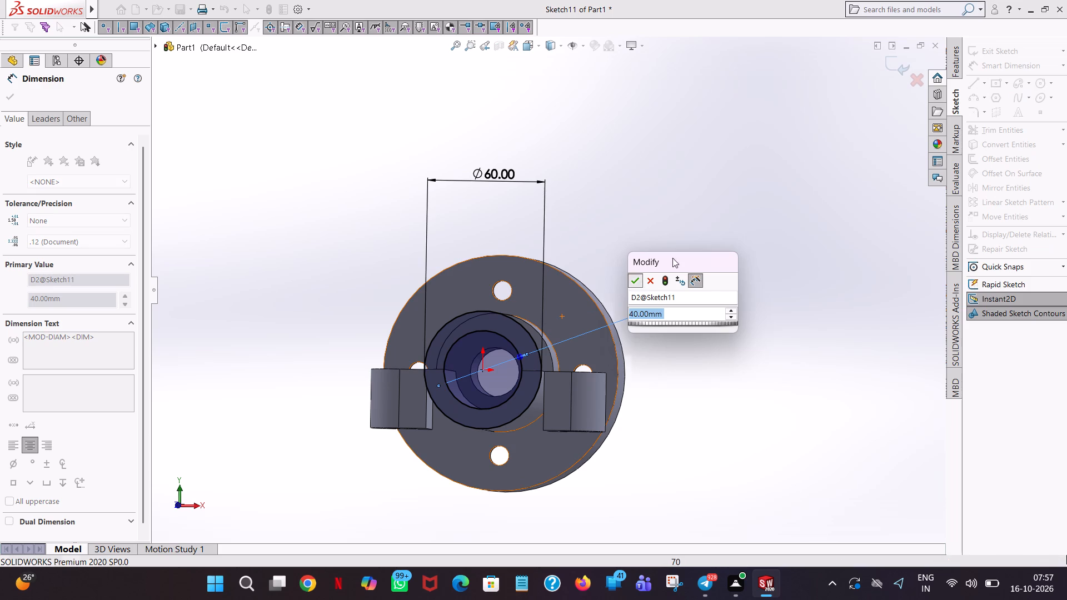
Extrude the ring profile blind 60 mm in the reversed direction, back toward the flange.
{"action": "left_click", "coordinate": [958, 63]}
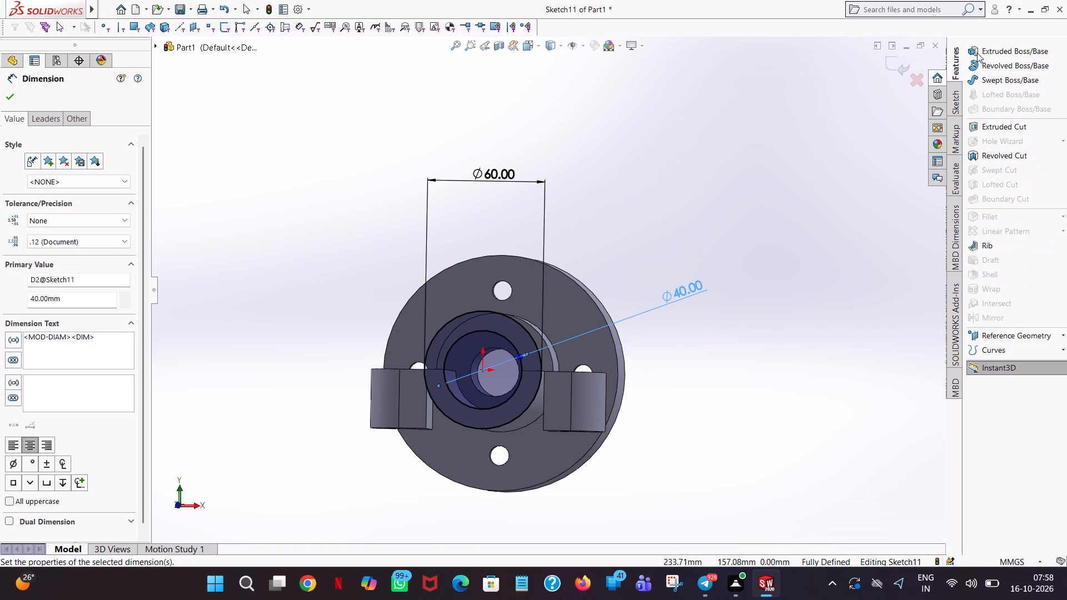
{"action": "left_click", "coordinate": [978, 52]}
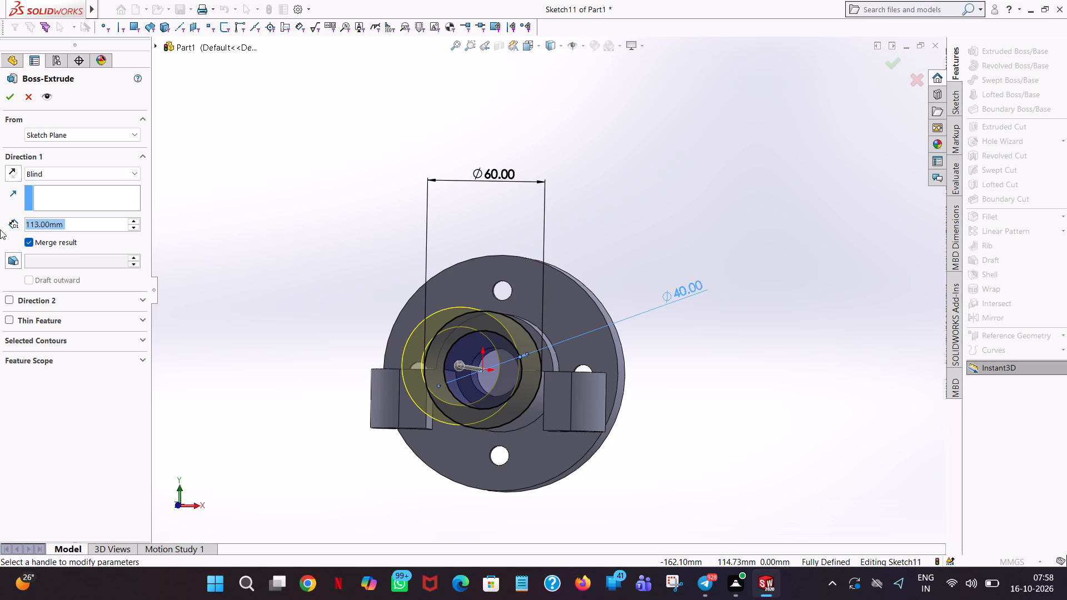
{"action": "left_click", "coordinate": [9, 175]}
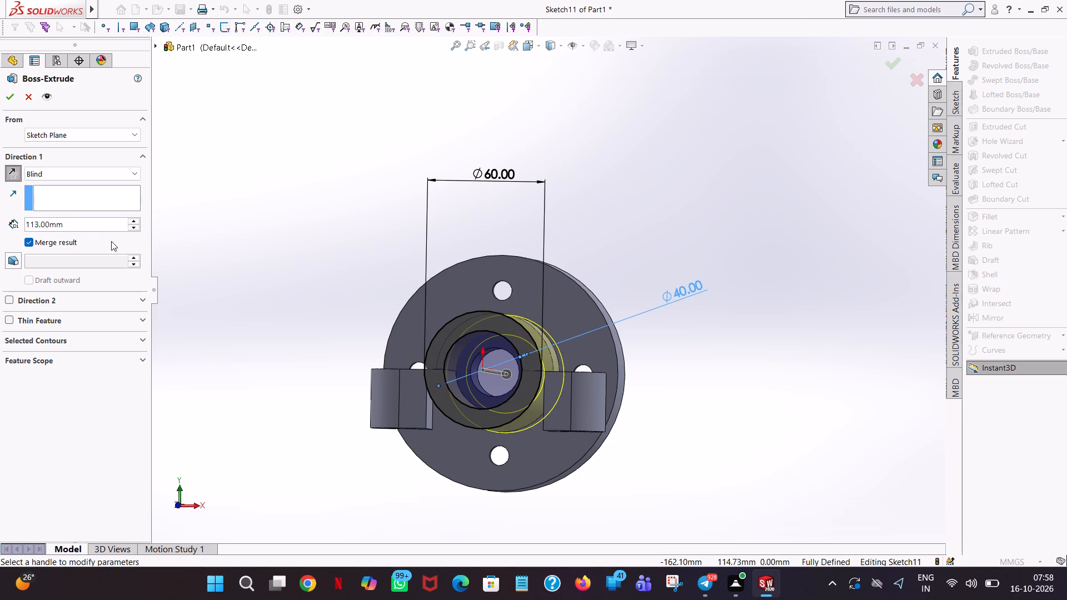
{"action": "triple_click", "coordinate": [131, 227]}
{"action": "triple_click", "coordinate": [131, 227]}
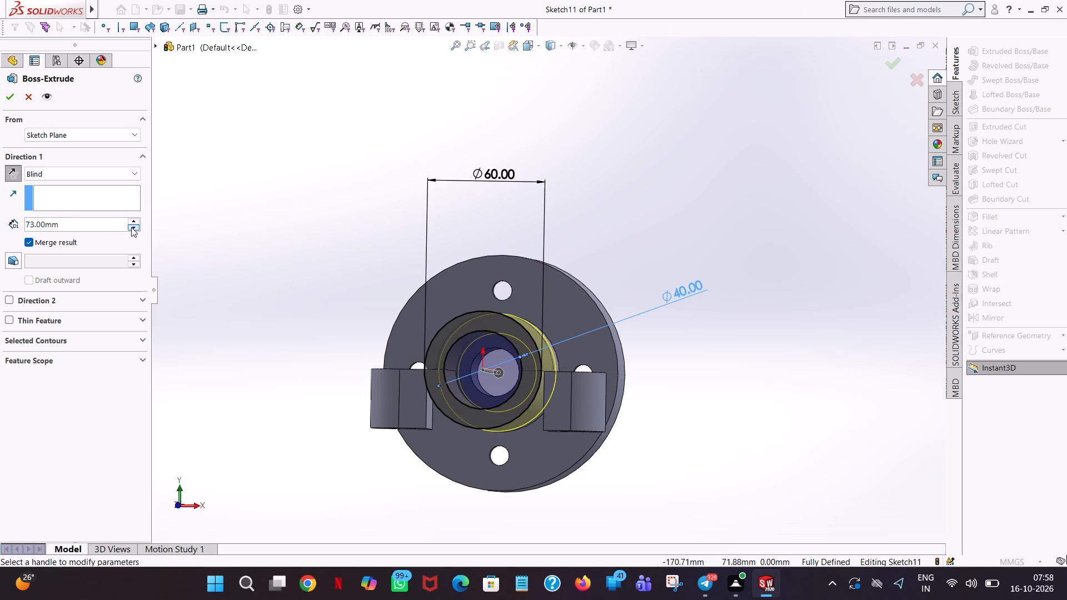
{"action": "left_click", "coordinate": [131, 227]}
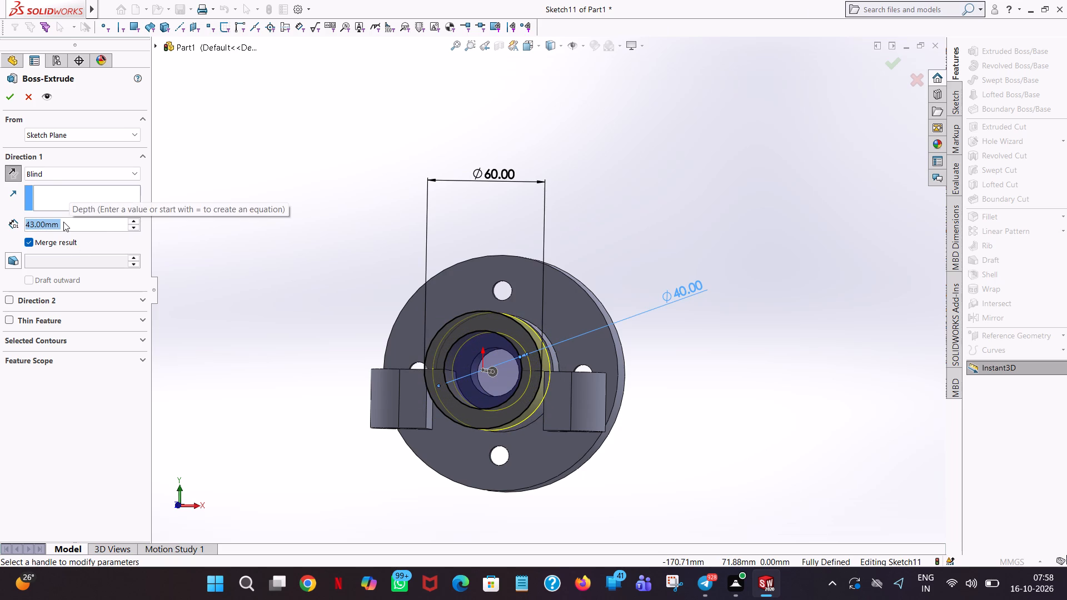
{"action": "type", "text": "60"}
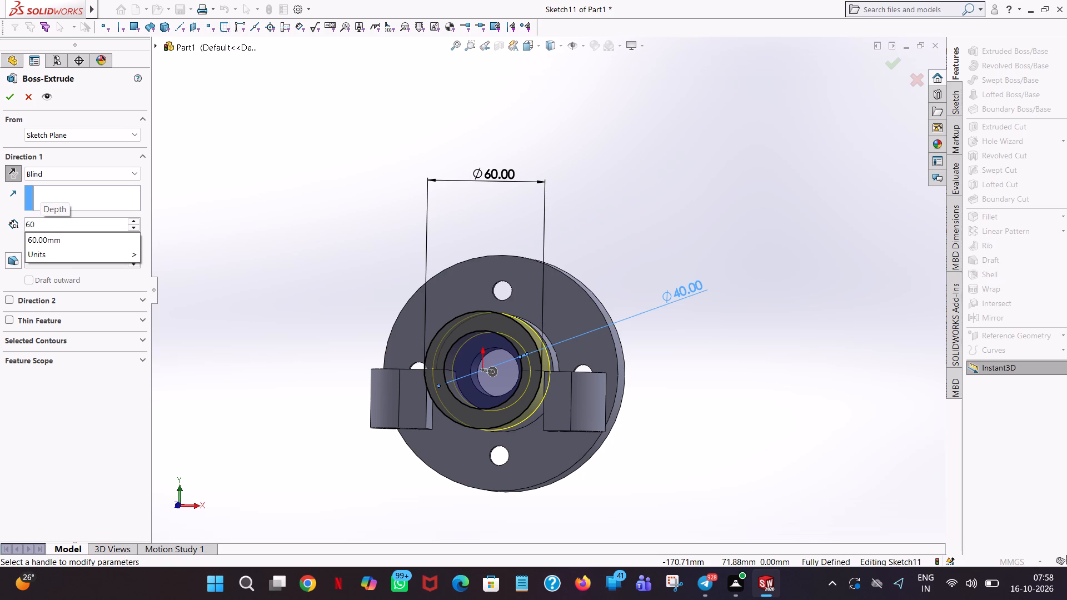
{"action": "left_click", "coordinate": [270, 214]}
{"action": "middle_click_drag", "start_coordinate": [268, 217], "coordinate": [207, 257]}
{"action": "scroll", "coordinate": [221, 248], "scroll_direction": "up", "scroll_amount": 1}
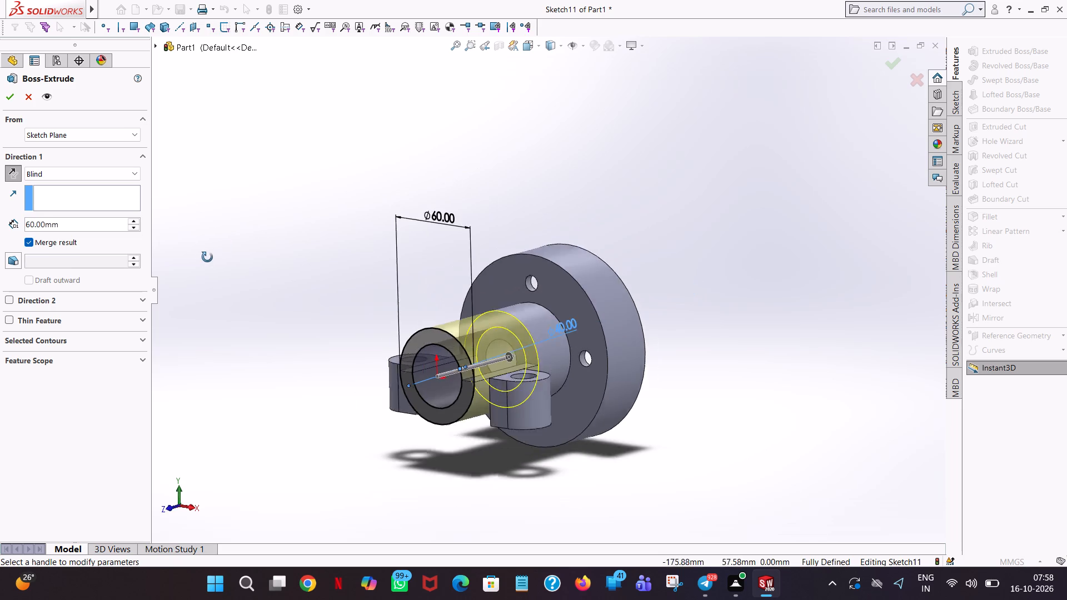
{"action": "middle_click_drag", "start_coordinate": [207, 257], "coordinate": [184, 272]}
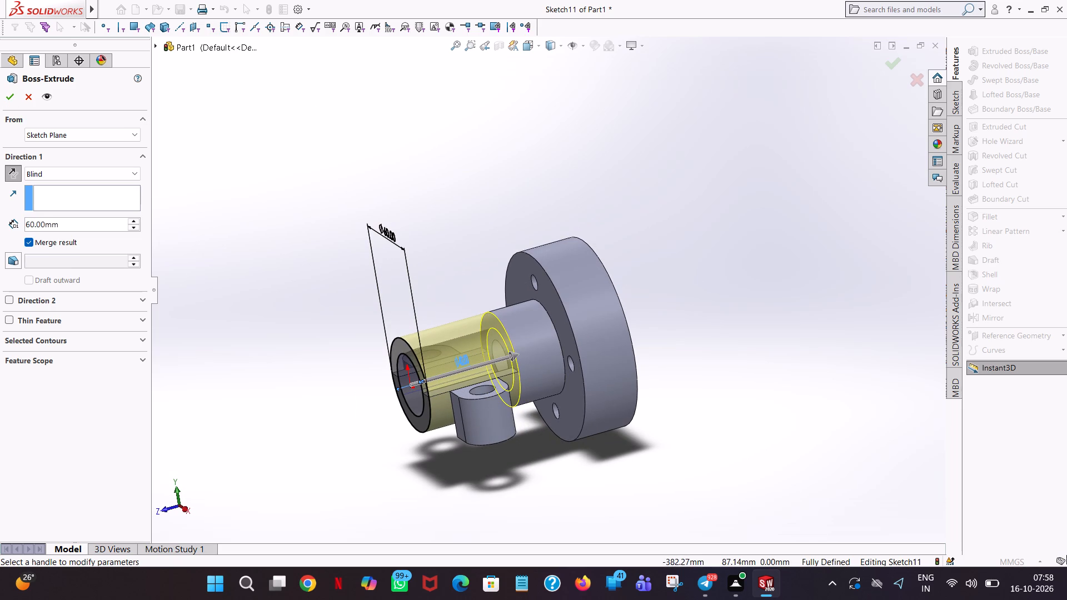
{"action": "left_click", "coordinate": [3, 96]}
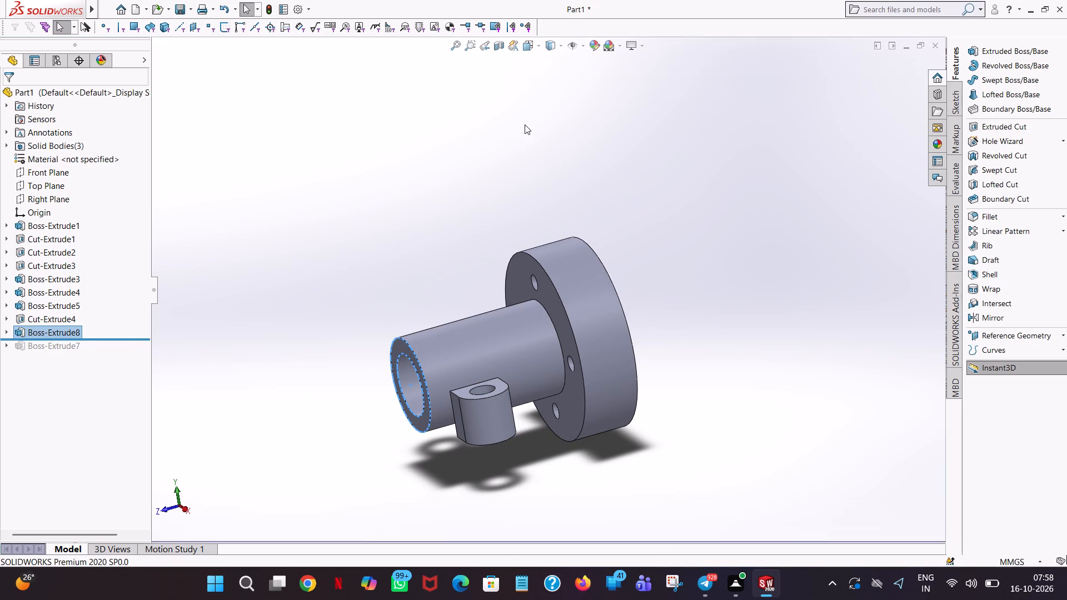
Examine the extruded ring, its bore and the side lobes from several angles and close up.
{"action": "left_click", "coordinate": [530, 126]}
{"action": "middle_click_drag", "start_coordinate": [530, 143], "coordinate": [610, 102]}
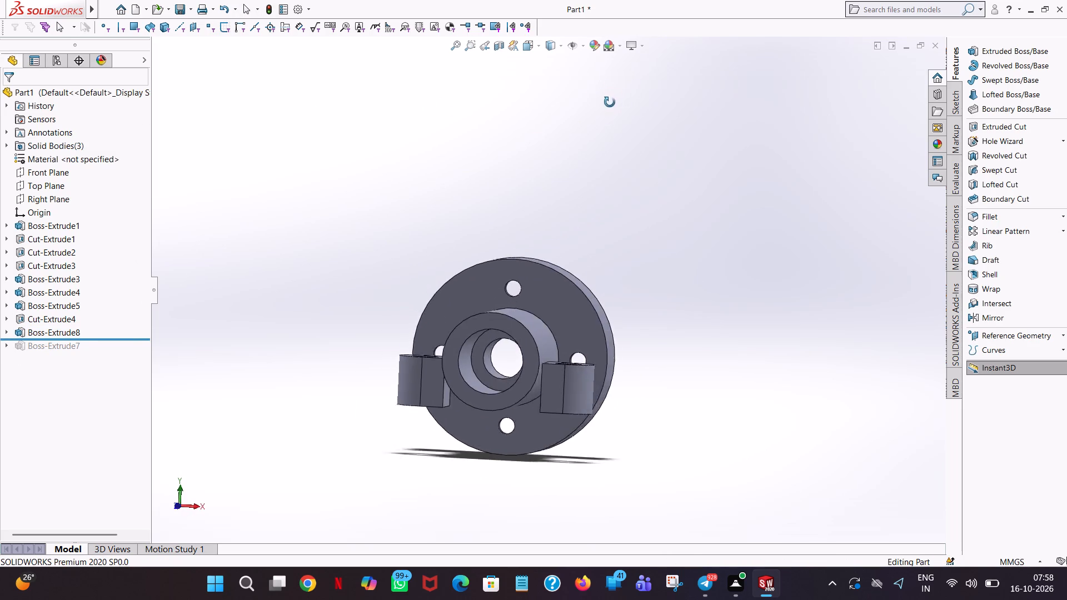
{"action": "middle_click_drag", "start_coordinate": [610, 102], "coordinate": [636, 53]}
{"action": "scroll", "coordinate": [612, 202], "scroll_direction": "up", "scroll_amount": 1}
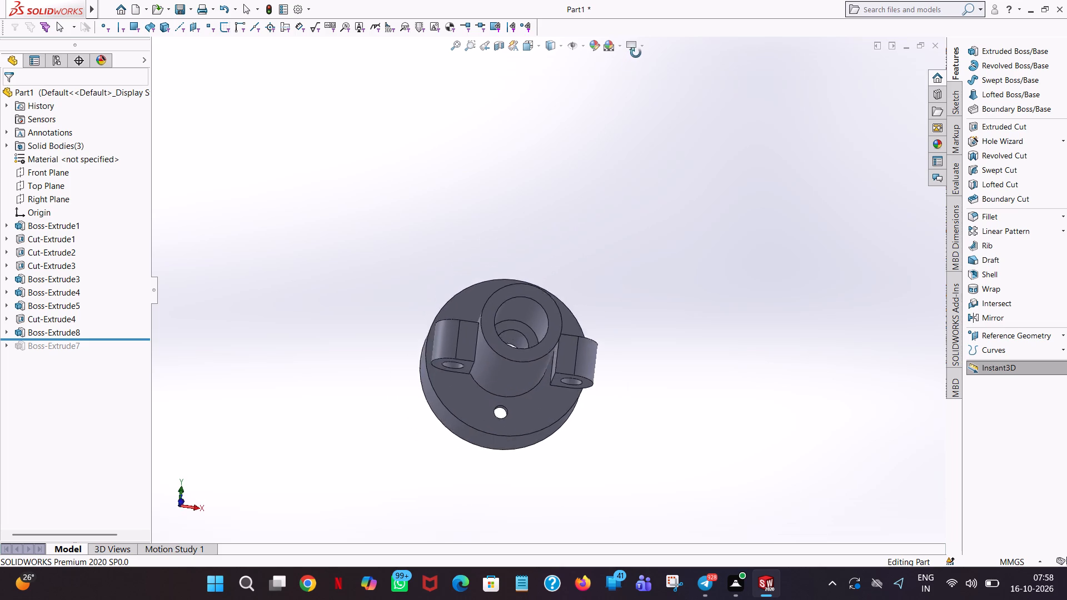
{"action": "middle_click_drag", "start_coordinate": [636, 53], "coordinate": [641, 51]}
{"action": "scroll", "coordinate": [641, 48], "scroll_direction": "down", "scroll_amount": 1}
{"action": "scroll", "coordinate": [524, 409], "scroll_direction": "down", "scroll_amount": 8}
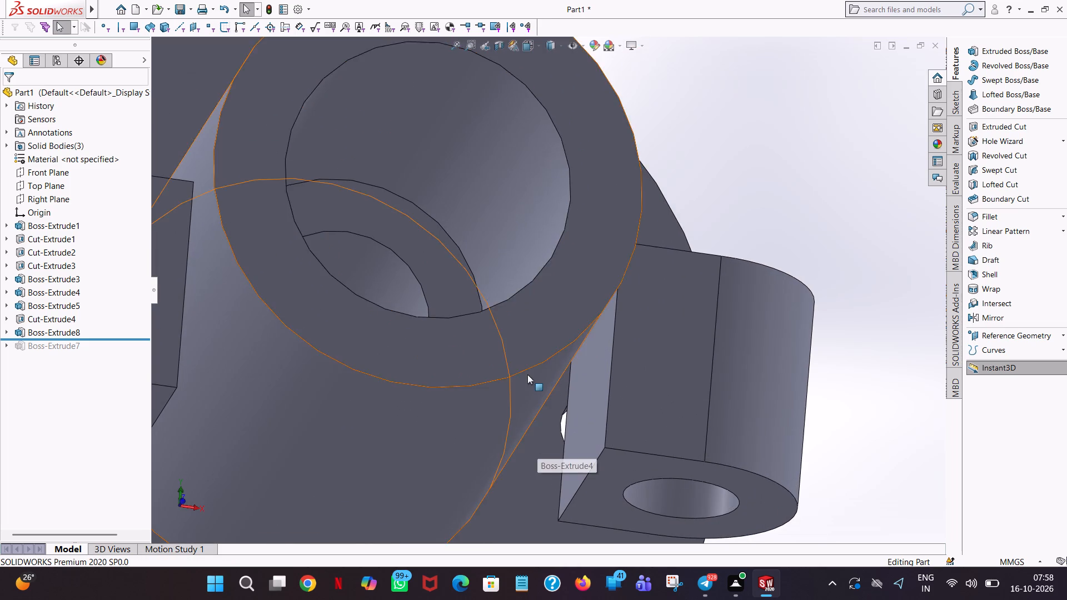
{"action": "middle_click_drag", "start_coordinate": [527, 373], "coordinate": [526, 419]}
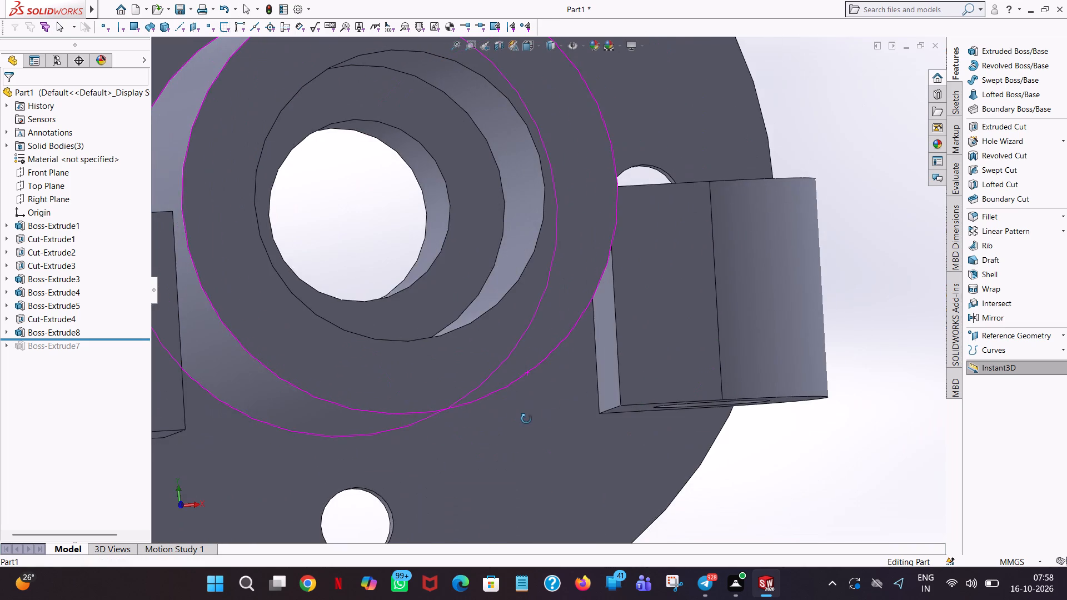
{"action": "middle_click_drag", "start_coordinate": [526, 419], "coordinate": [518, 419]}
{"action": "scroll", "coordinate": [518, 419], "scroll_direction": "up", "scroll_amount": 3}
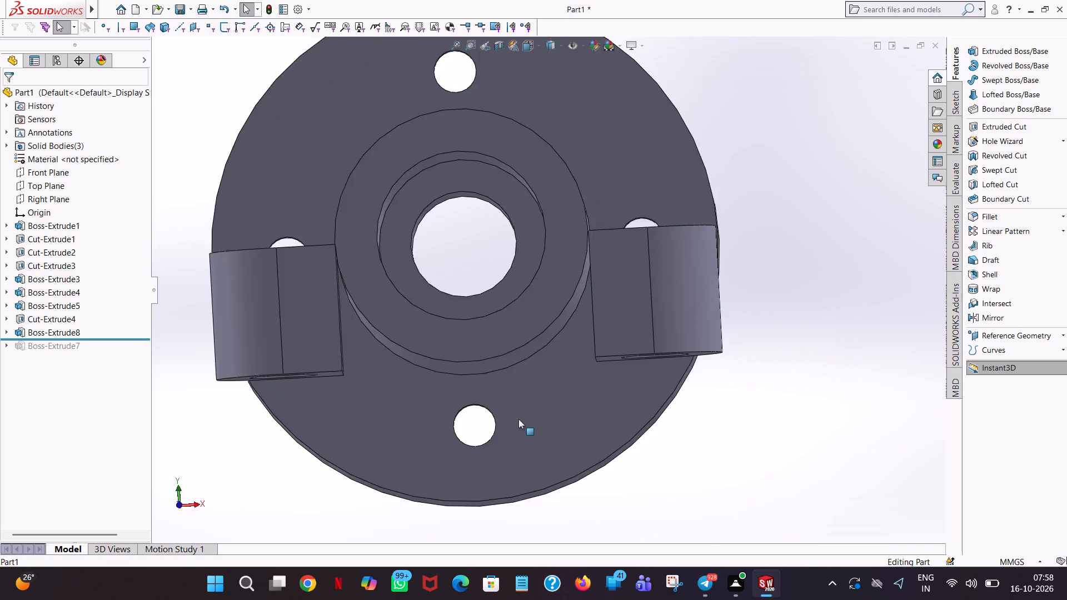
{"action": "scroll", "coordinate": [518, 419], "scroll_direction": "up", "scroll_amount": 3}
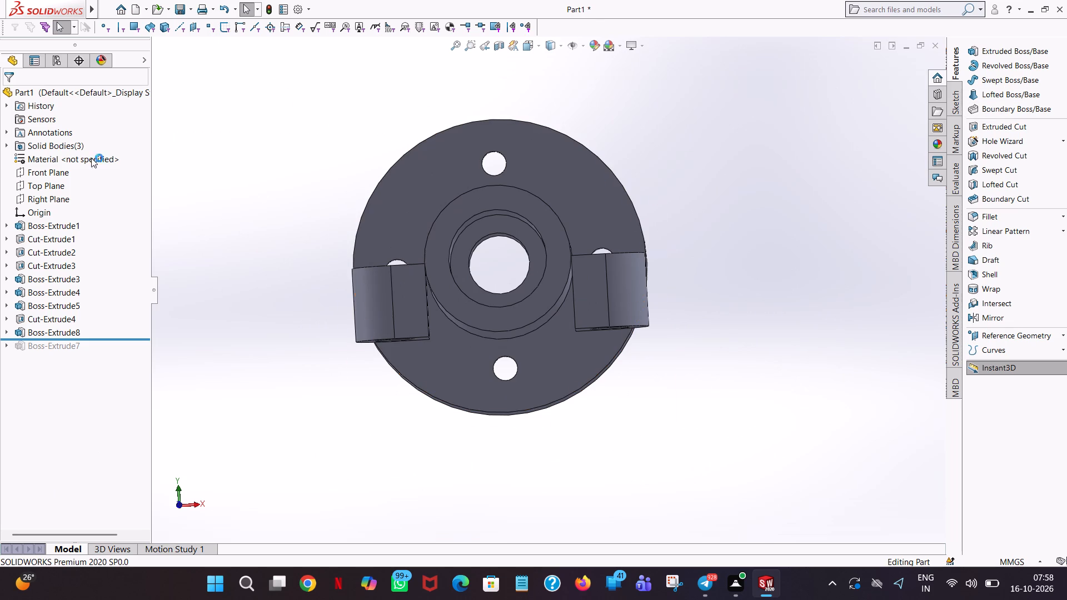
Start a boss extrusion with a new sketch on the flat front face of one side lobe.
{"action": "left_click", "coordinate": [995, 47]}
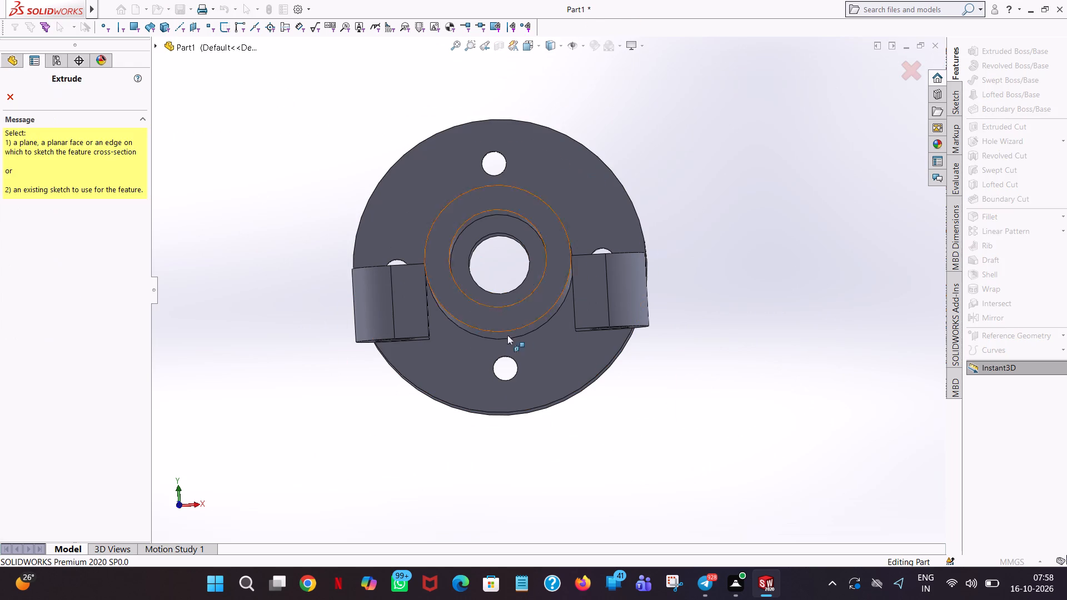
{"action": "left_click", "coordinate": [594, 314]}
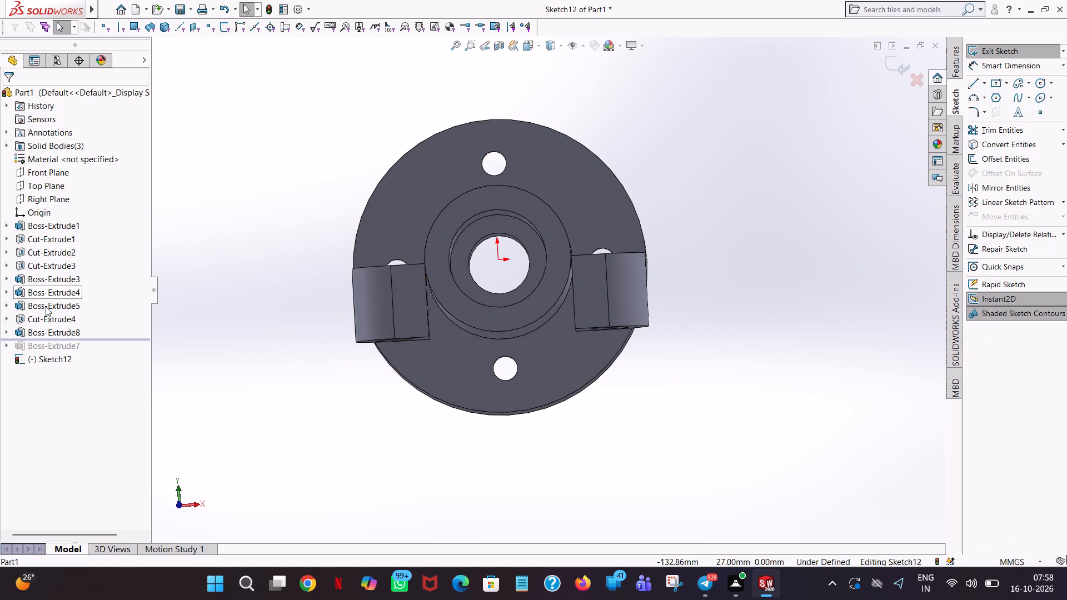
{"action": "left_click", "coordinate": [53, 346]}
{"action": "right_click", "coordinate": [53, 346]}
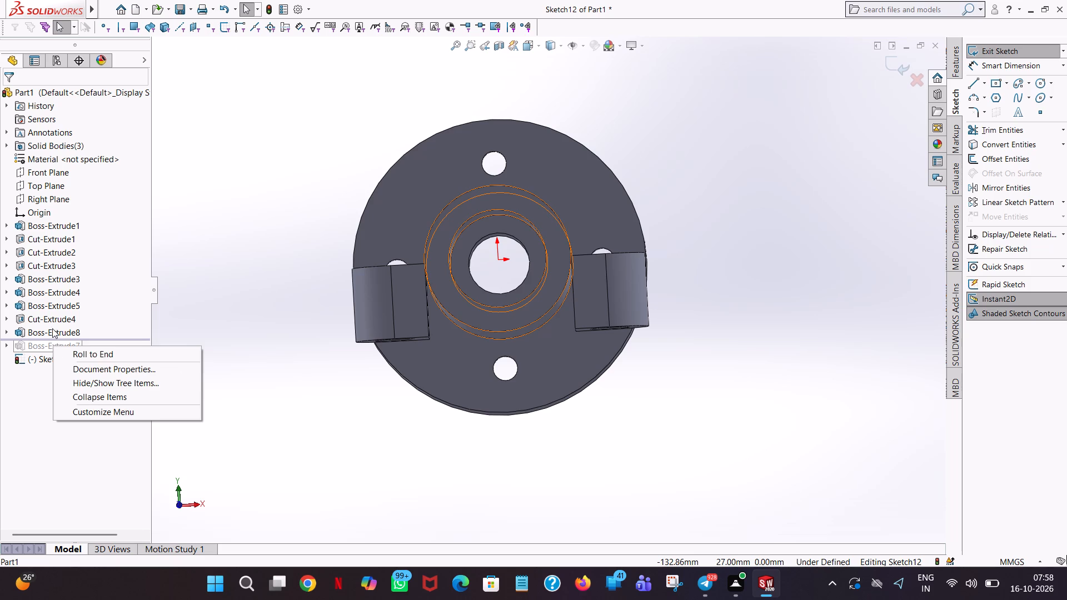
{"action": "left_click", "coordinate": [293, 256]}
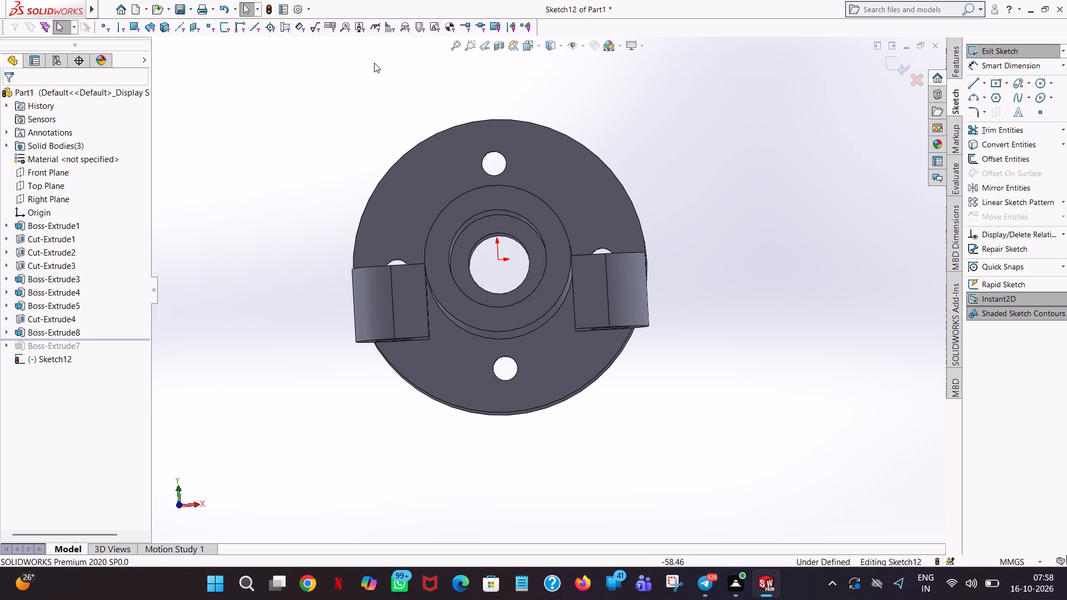
View the sketch face-on and draw a U-shaped line chain between the lobes: 30 mm down, 60 mm across through the ring's lowest point, 30 mm up.
{"action": "left_click", "coordinate": [541, 43]}
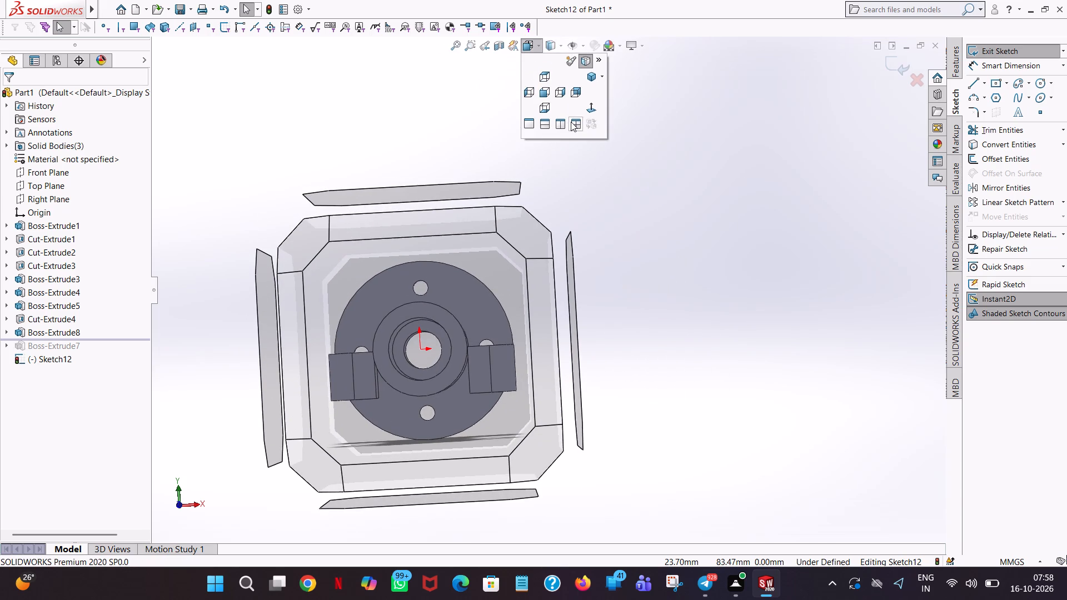
{"action": "left_click", "coordinate": [591, 107]}
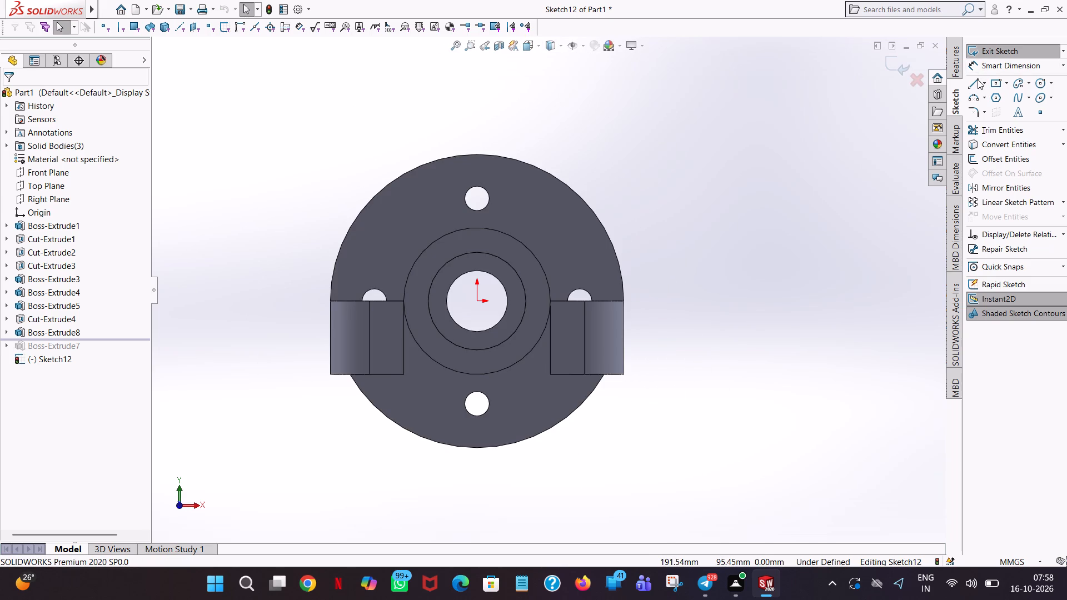
{"action": "left_click", "coordinate": [978, 79]}
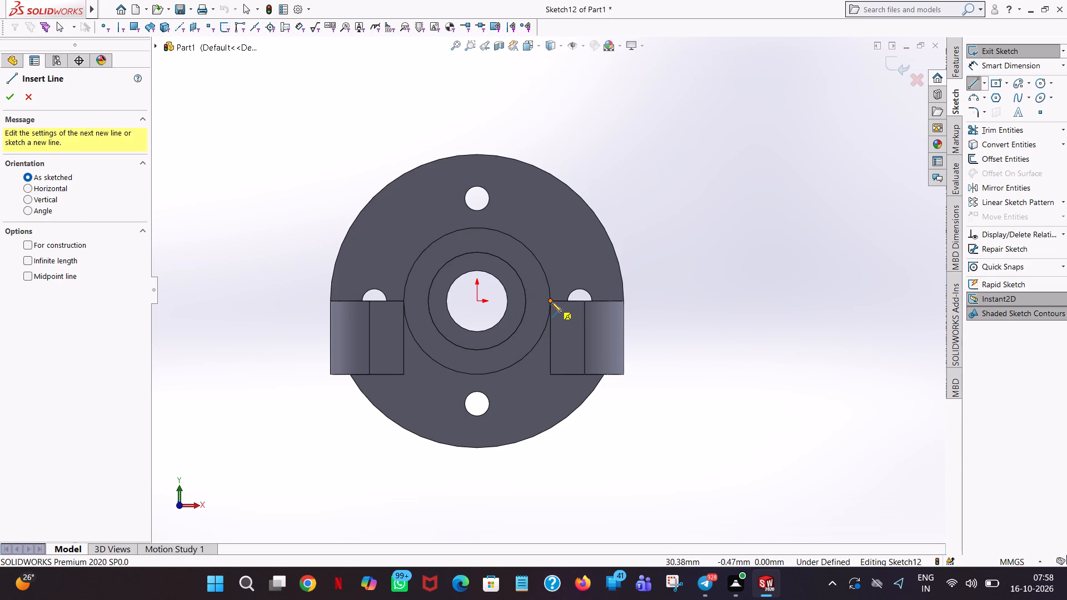
{"action": "left_click", "coordinate": [551, 301]}
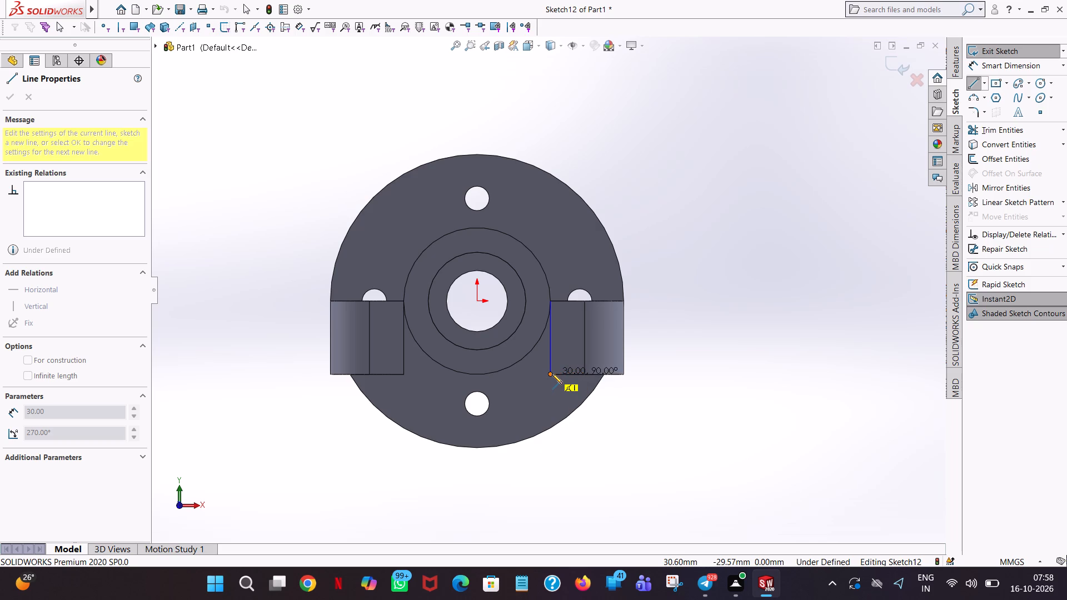
{"action": "left_click", "coordinate": [550, 373]}
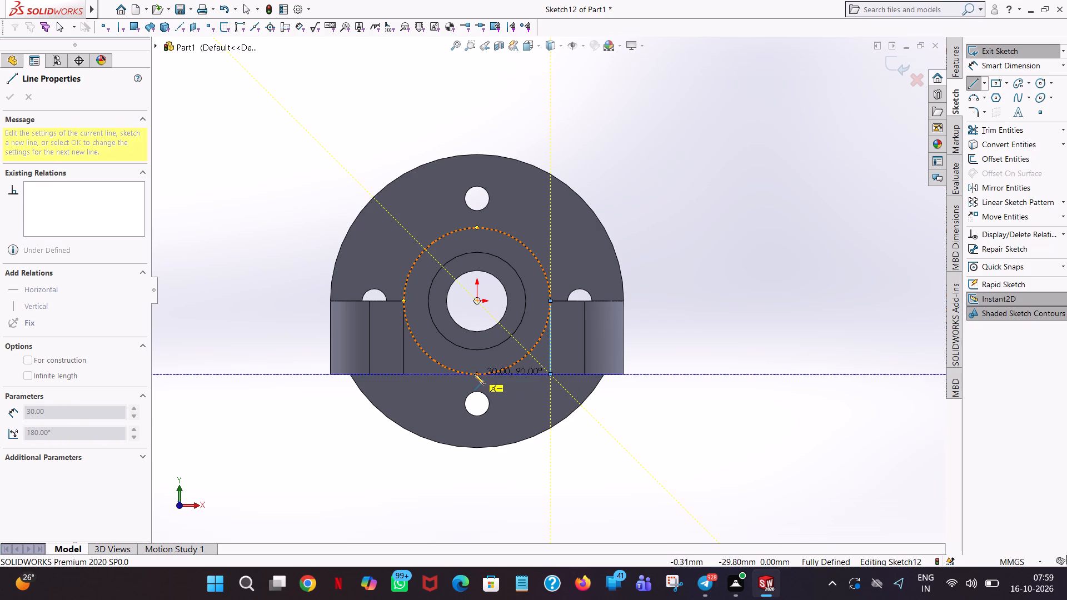
{"action": "scroll", "coordinate": [474, 374], "scroll_direction": "down", "scroll_amount": 6}
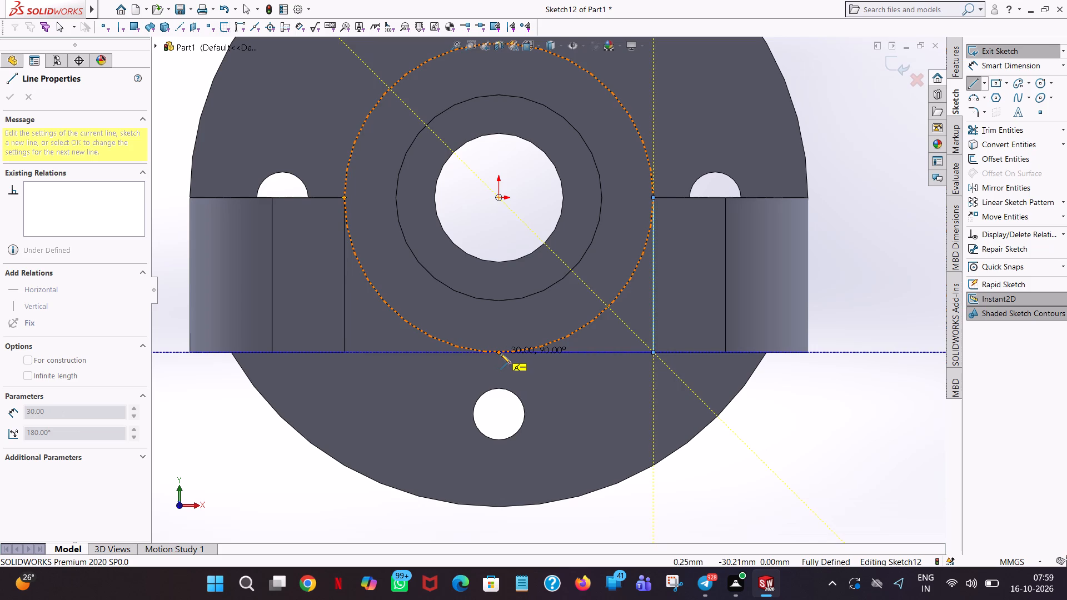
{"action": "left_click", "coordinate": [500, 353]}
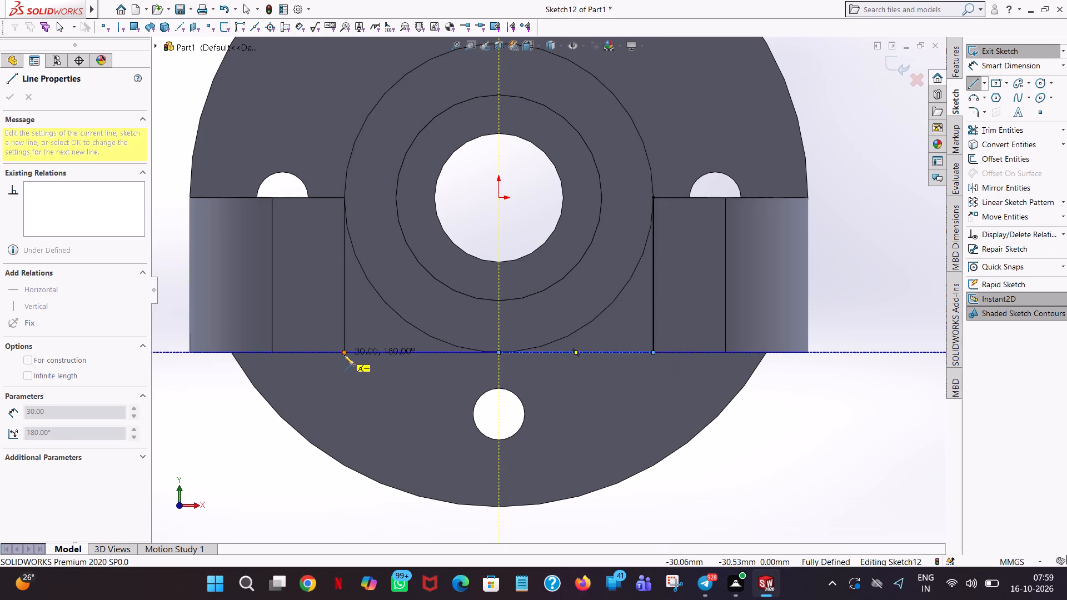
{"action": "left_click", "coordinate": [344, 355]}
{"action": "left_click", "coordinate": [343, 197]}
{"action": "right_click", "coordinate": [343, 197]}
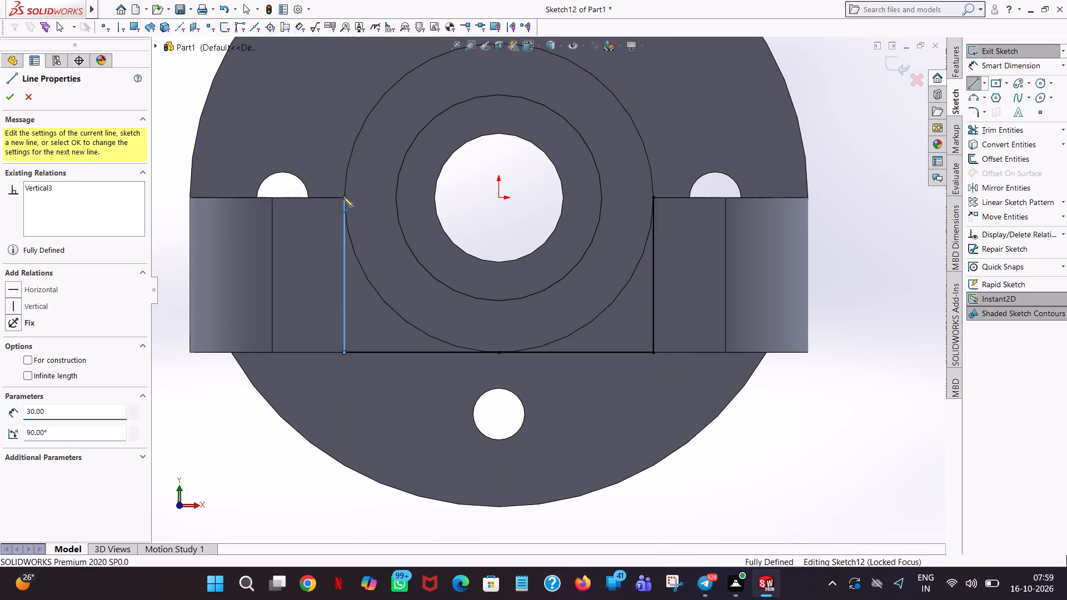
{"action": "left_click", "coordinate": [373, 209]}
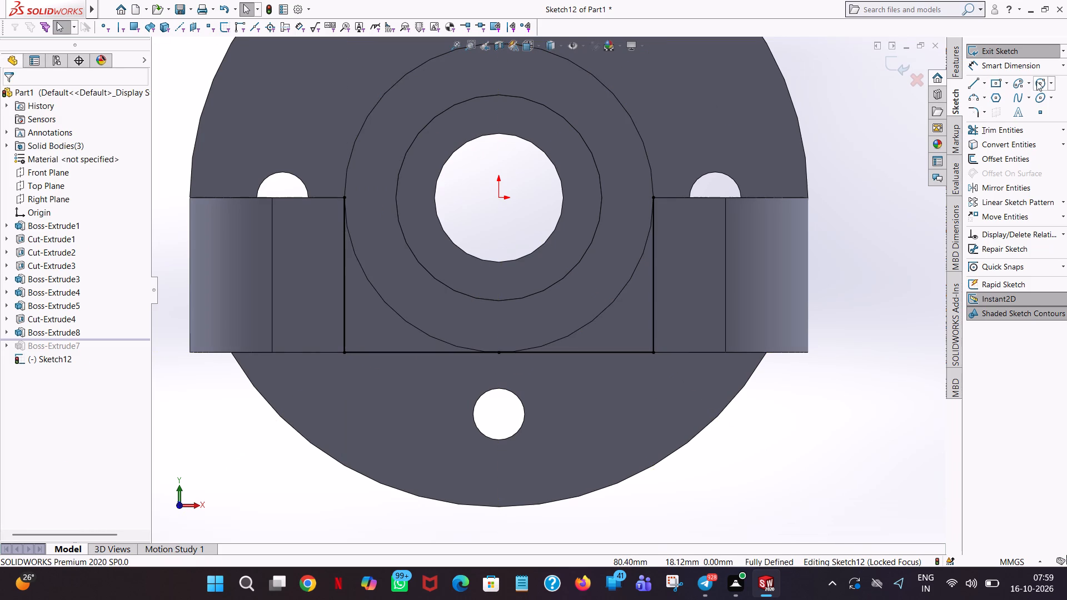
Sketch a 30 mm radius circle centred on the origin and trim away its upper half, leaving the lower arc inside the U-shaped chain.
{"action": "left_click", "coordinate": [1036, 81]}
{"action": "left_click", "coordinate": [499, 197]}
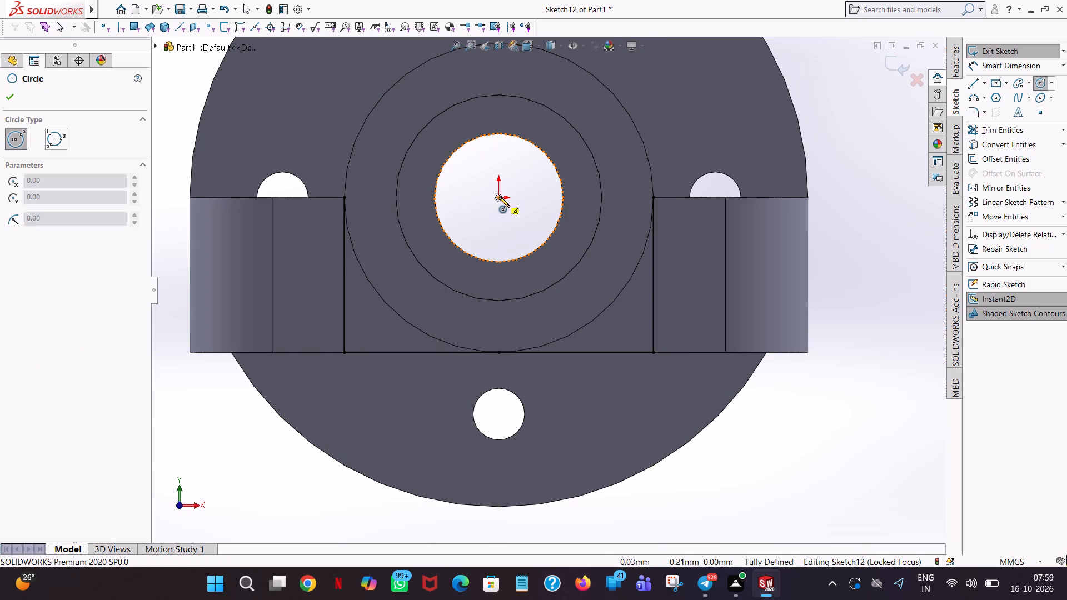
{"action": "left_click", "coordinate": [476, 350]}
{"action": "right_click", "coordinate": [476, 350]}
{"action": "left_click", "coordinate": [500, 356]}
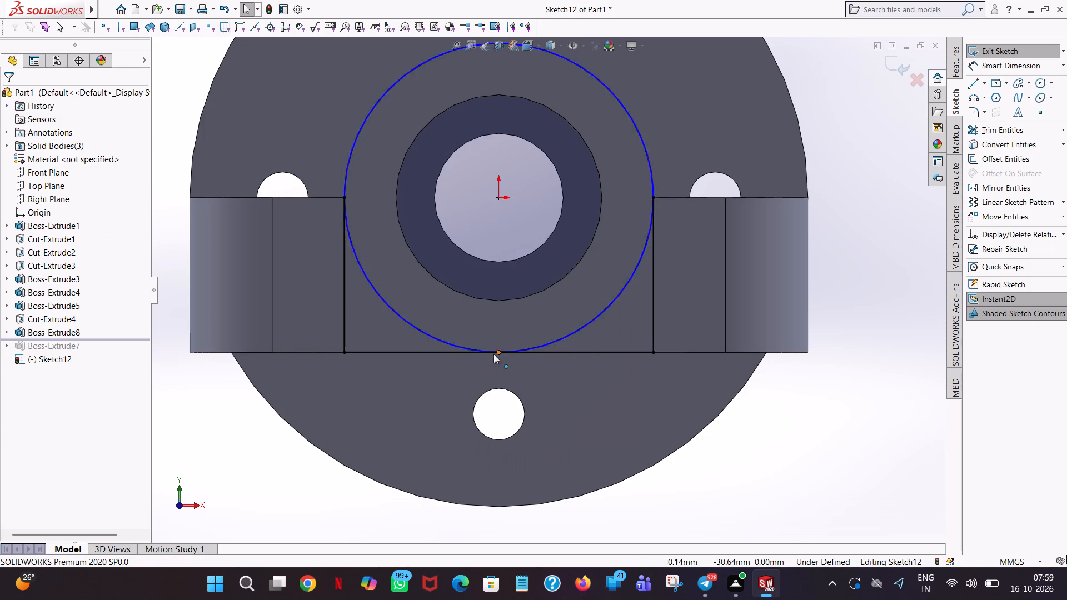
{"action": "left_click", "coordinate": [998, 128]}
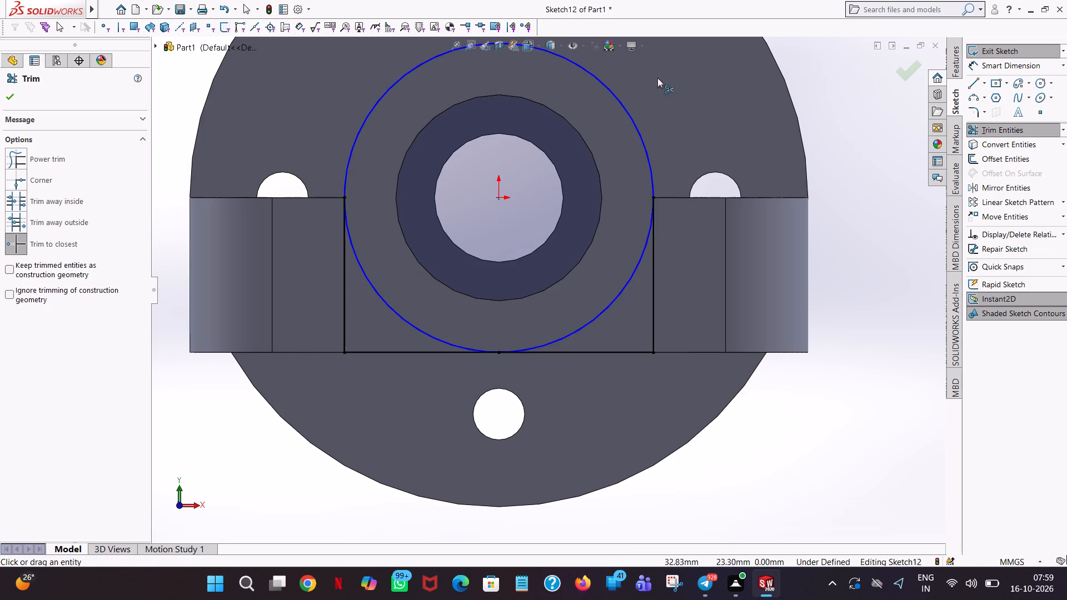
{"action": "left_click", "coordinate": [586, 69]}
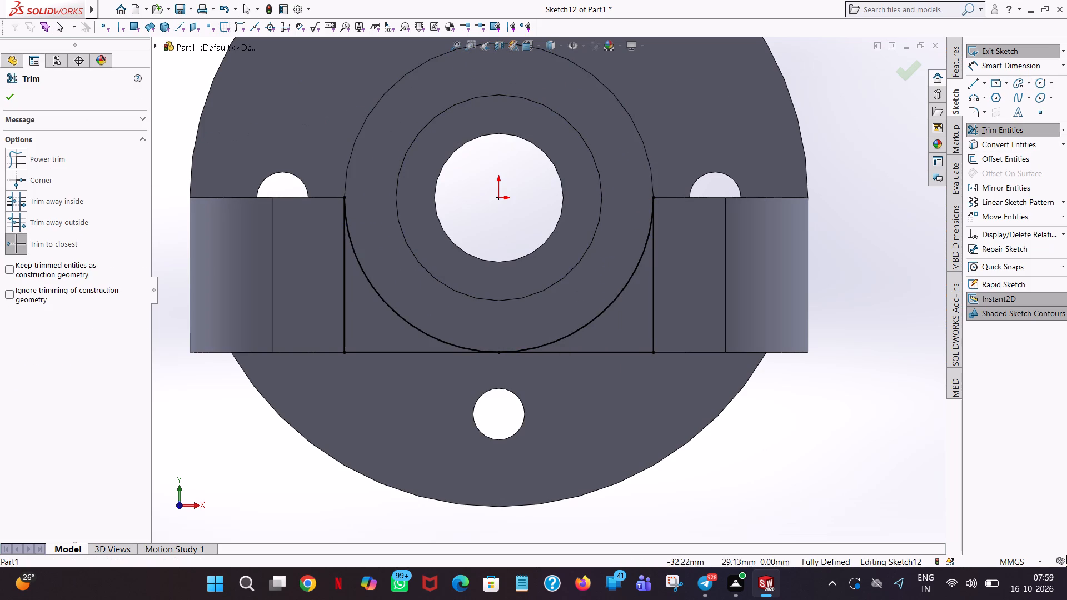
{"action": "left_click", "coordinate": [4, 96]}
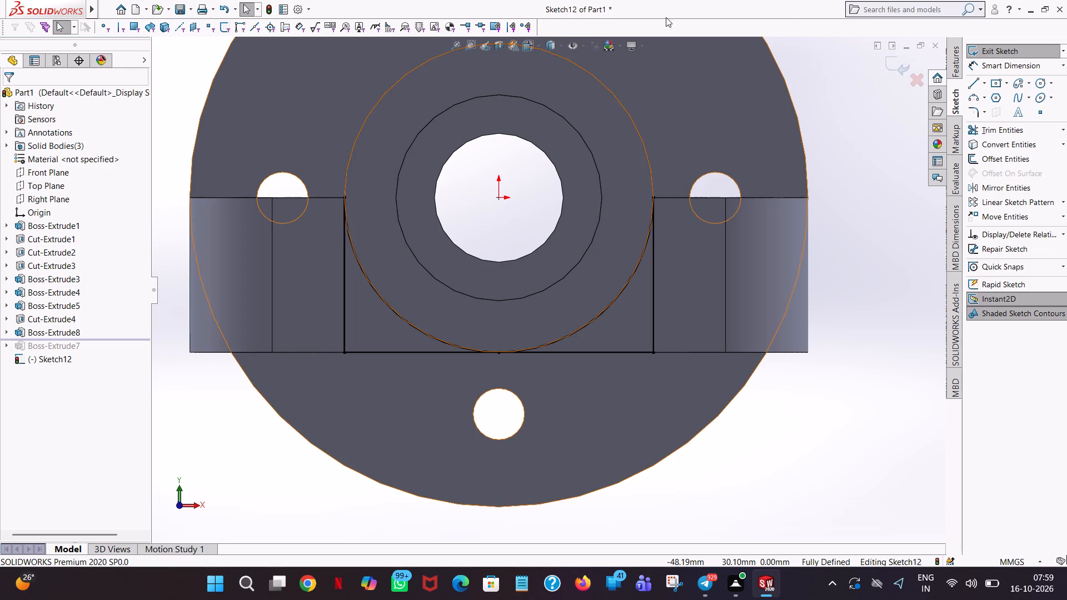
Extrude the two corner regions between the arc and the U-shaped lines blind 32 mm in the reversed direction, toward the flange, with merged result.
{"action": "left_click", "coordinate": [950, 64]}
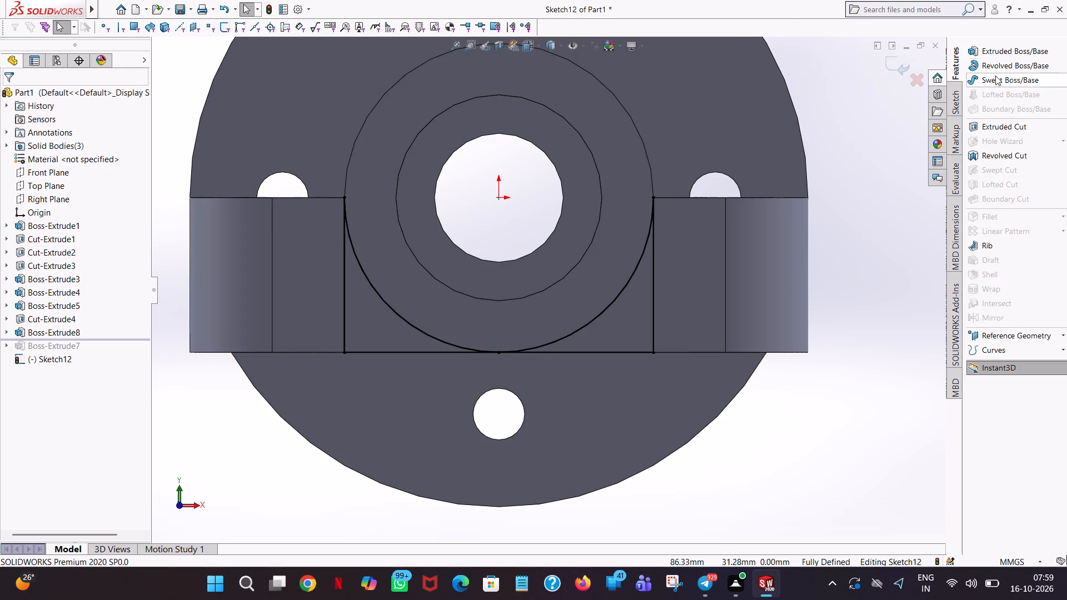
{"action": "left_click", "coordinate": [1014, 50]}
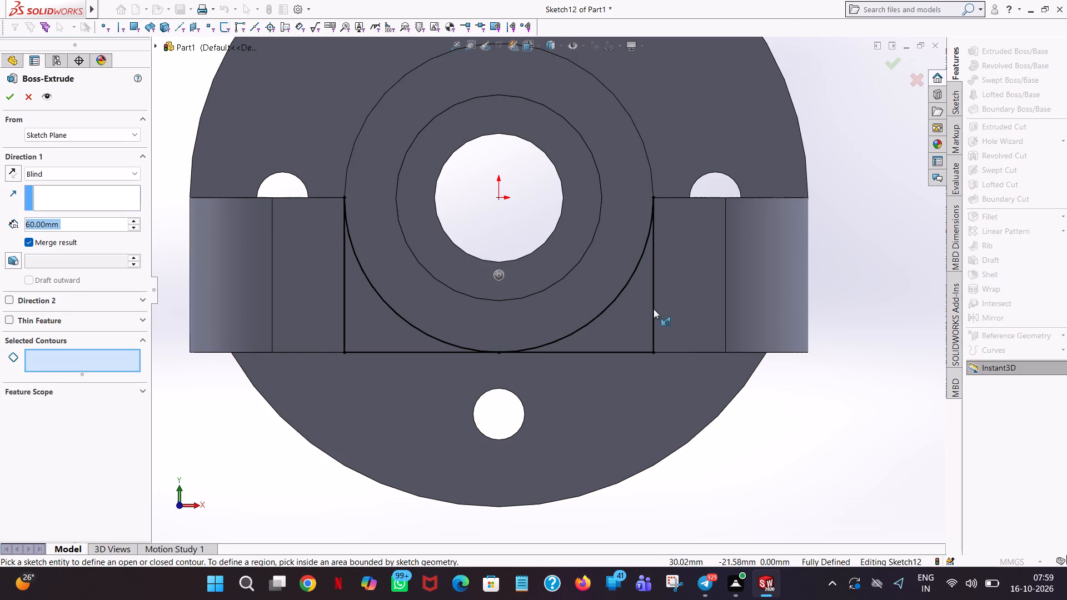
{"action": "left_click", "coordinate": [639, 313]}
{"action": "left_click", "coordinate": [400, 344]}
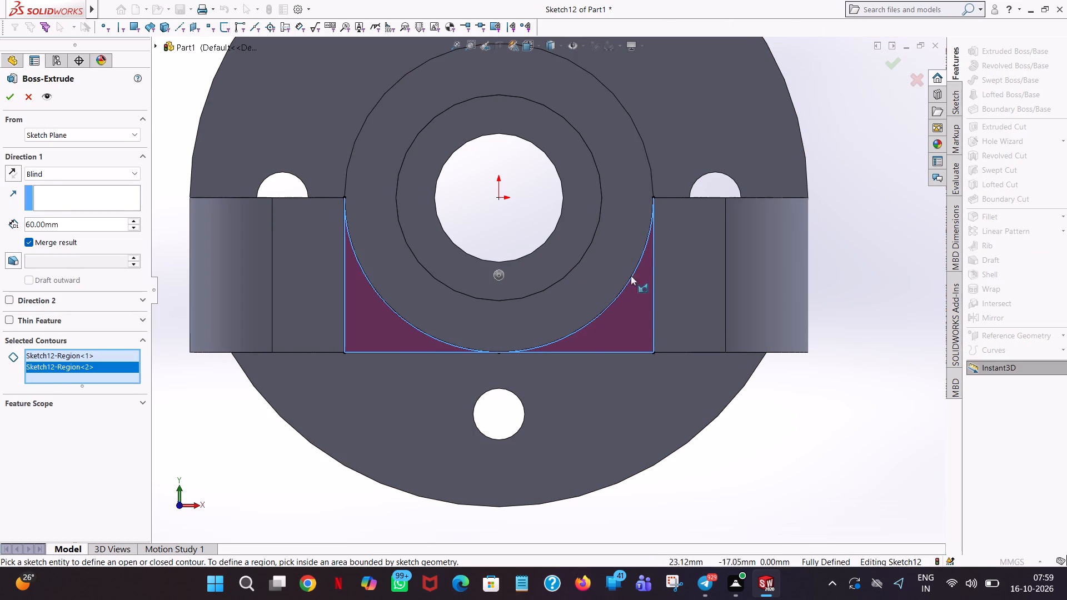
{"action": "scroll", "coordinate": [689, 206], "scroll_direction": "up", "scroll_amount": 5}
{"action": "middle_click_drag", "start_coordinate": [714, 188], "coordinate": [634, 209]}
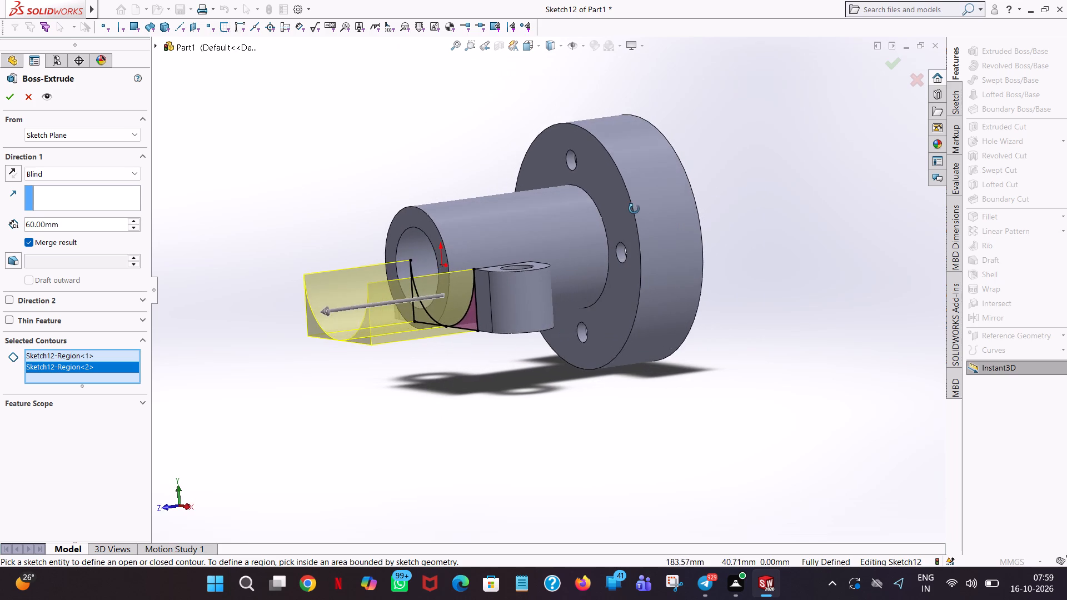
{"action": "middle_click_drag", "start_coordinate": [634, 209], "coordinate": [622, 211]}
{"action": "scroll", "coordinate": [622, 211], "scroll_direction": "up", "scroll_amount": 1}
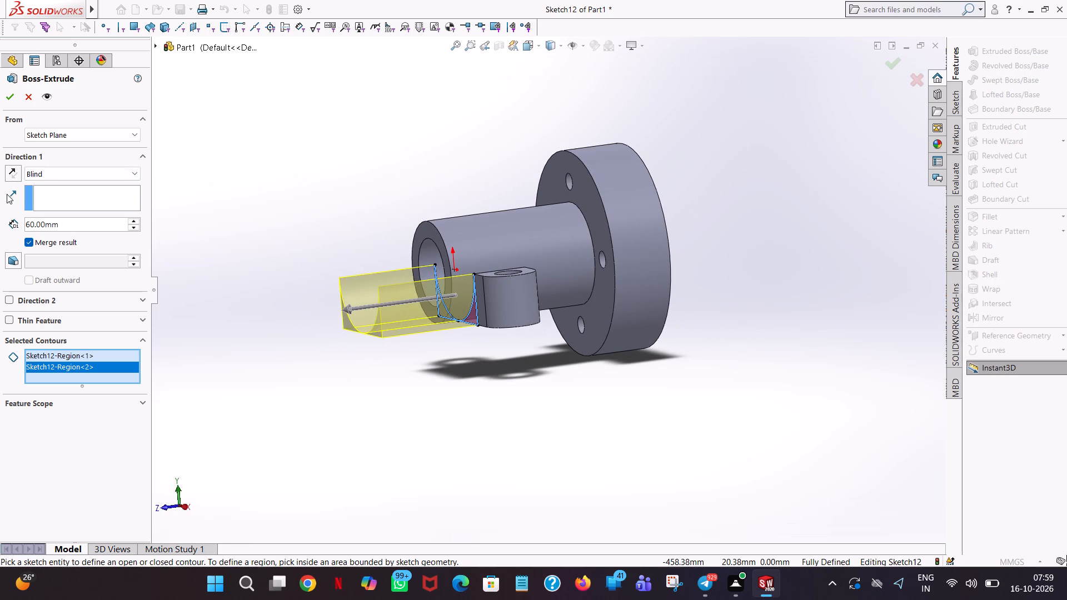
{"action": "left_click", "coordinate": [11, 174]}
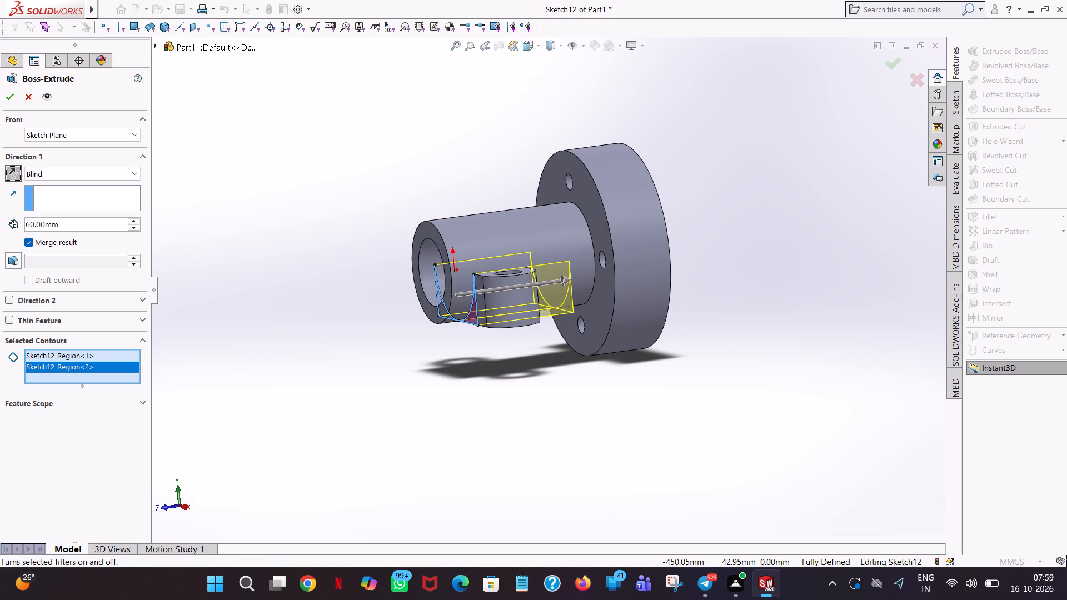
{"action": "double_click", "coordinate": [91, 227]}
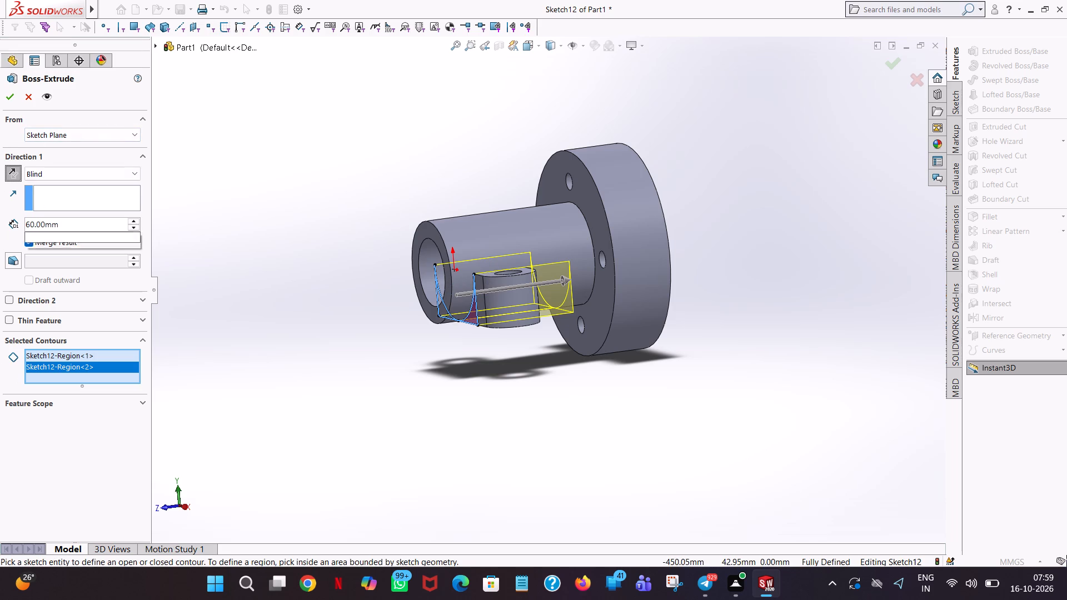
{"action": "type", "text": "31"}
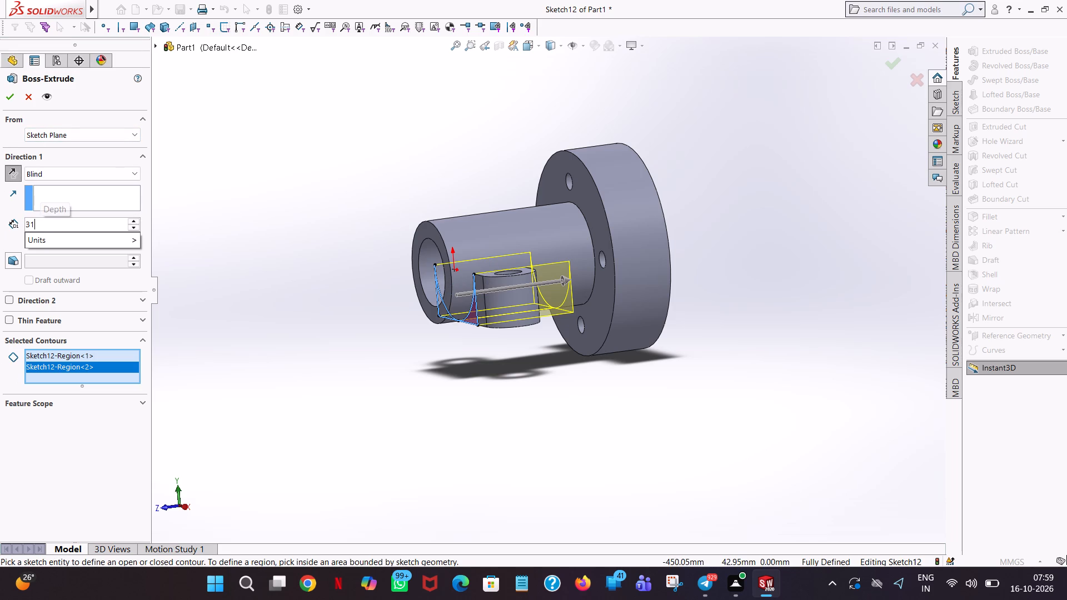
{"action": "key", "text": "BackSpace"}
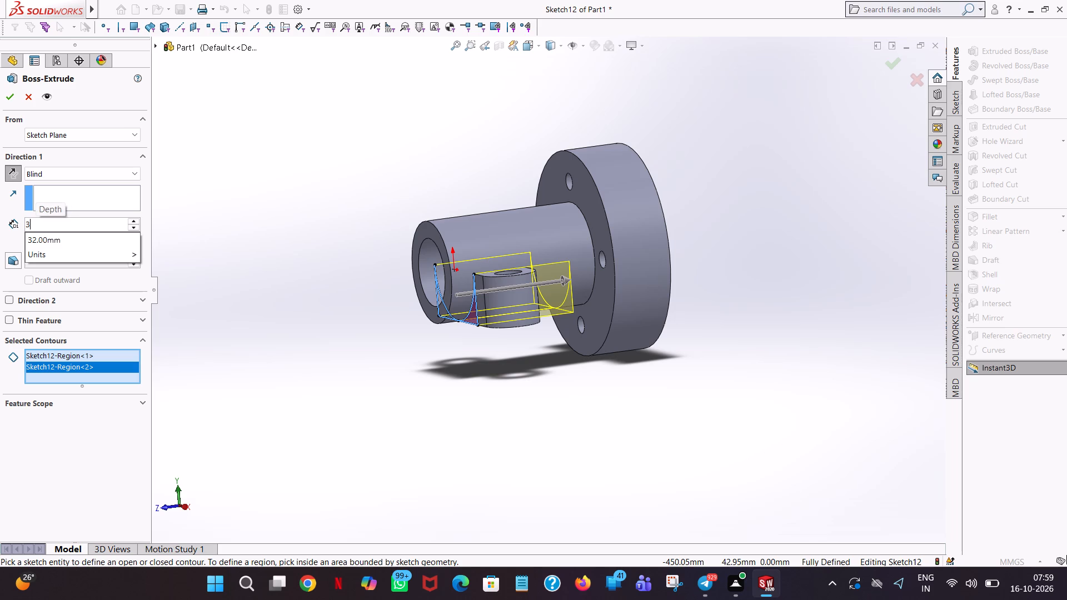
{"action": "key", "text": "2"}
{"action": "left_click", "coordinate": [354, 106]}
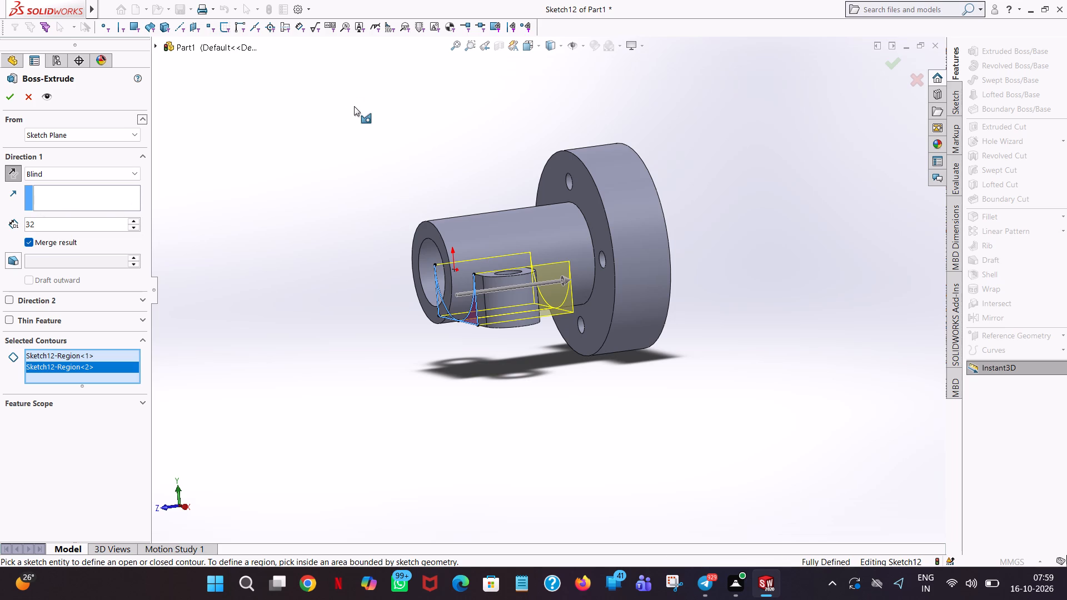
{"action": "middle_click_drag", "start_coordinate": [414, 145], "coordinate": [425, 310]}
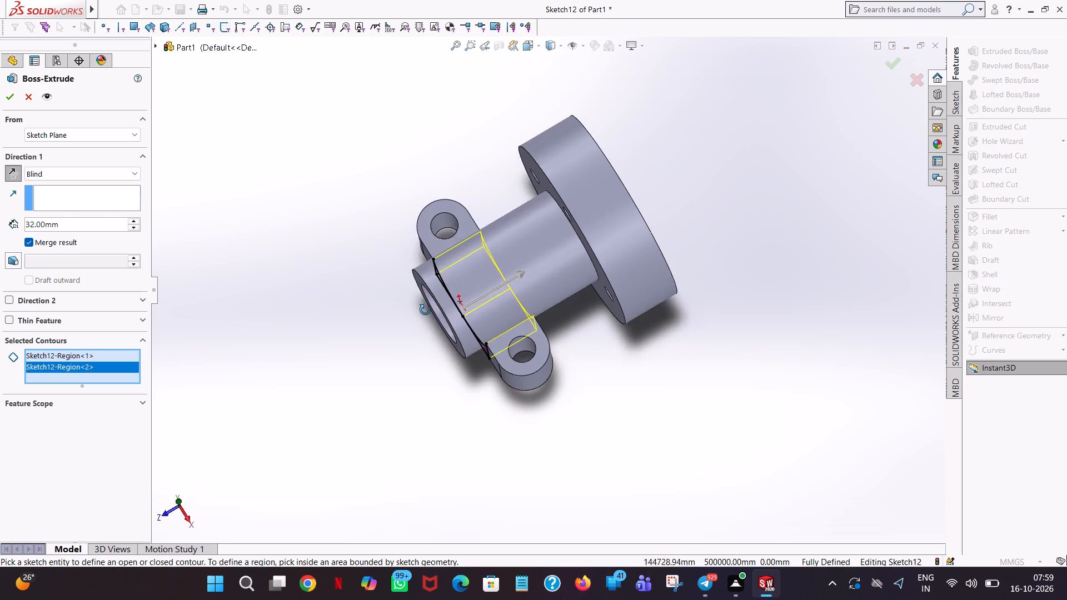
{"action": "middle_click_drag", "start_coordinate": [425, 310], "coordinate": [428, 352]}
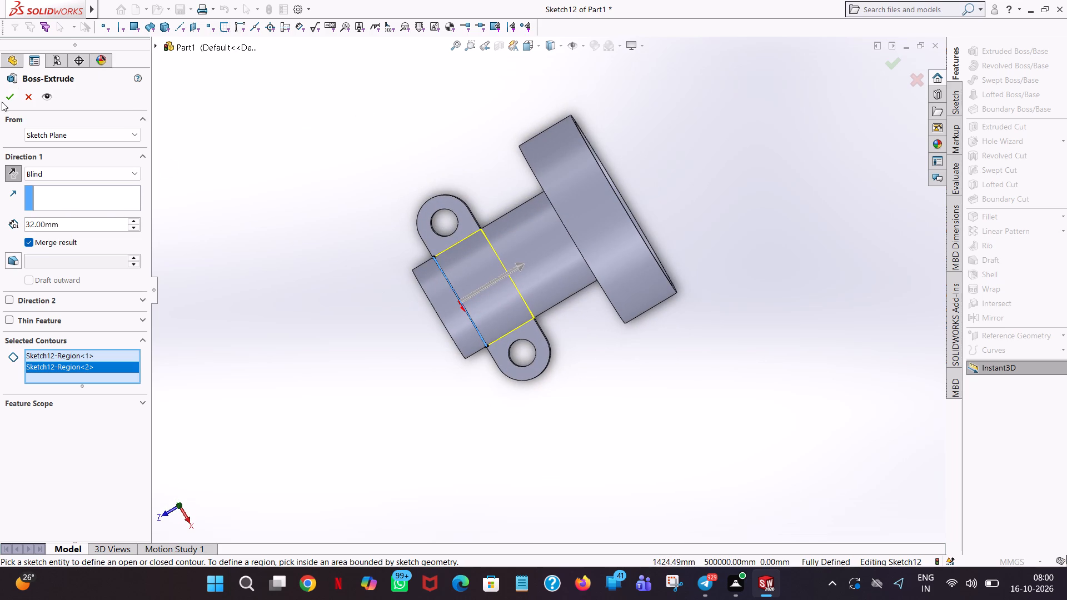
{"action": "left_click", "coordinate": [6, 94]}
{"action": "left_click", "coordinate": [615, 355]}
Examine the filled lobe bracket, the bored boss and the recessed flange side from several angles.
{"action": "middle_click_drag", "start_coordinate": [606, 359], "coordinate": [617, 341]}
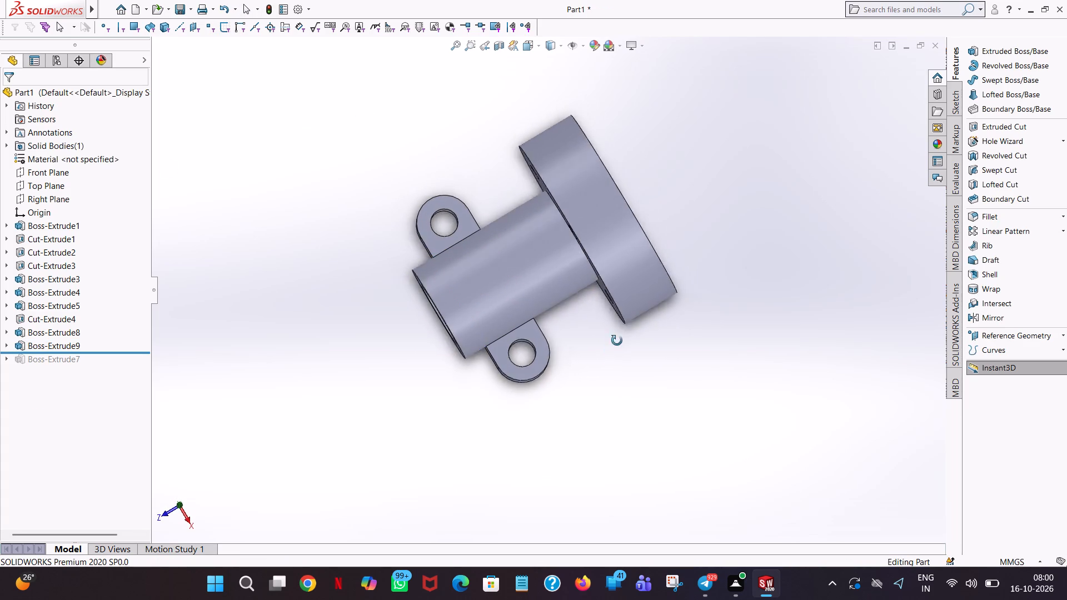
{"action": "middle_click_drag", "start_coordinate": [617, 341], "coordinate": [804, 56]}
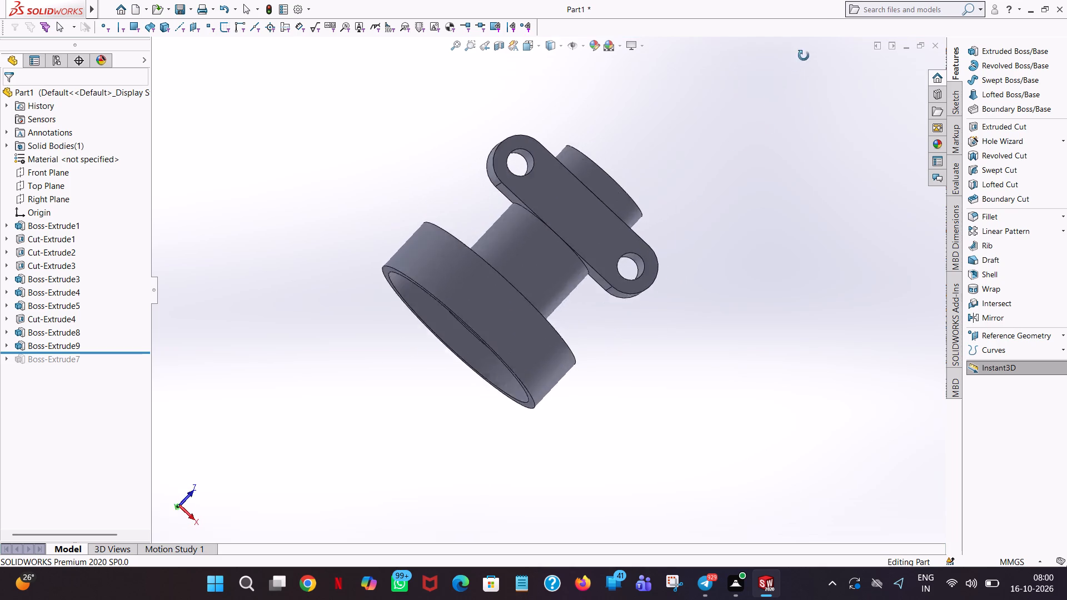
{"action": "middle_click_drag", "start_coordinate": [804, 56], "coordinate": [663, 393]}
{"action": "scroll", "coordinate": [663, 393], "scroll_direction": "up", "scroll_amount": 1}
{"action": "middle_click_drag", "start_coordinate": [655, 393], "coordinate": [844, 124]}
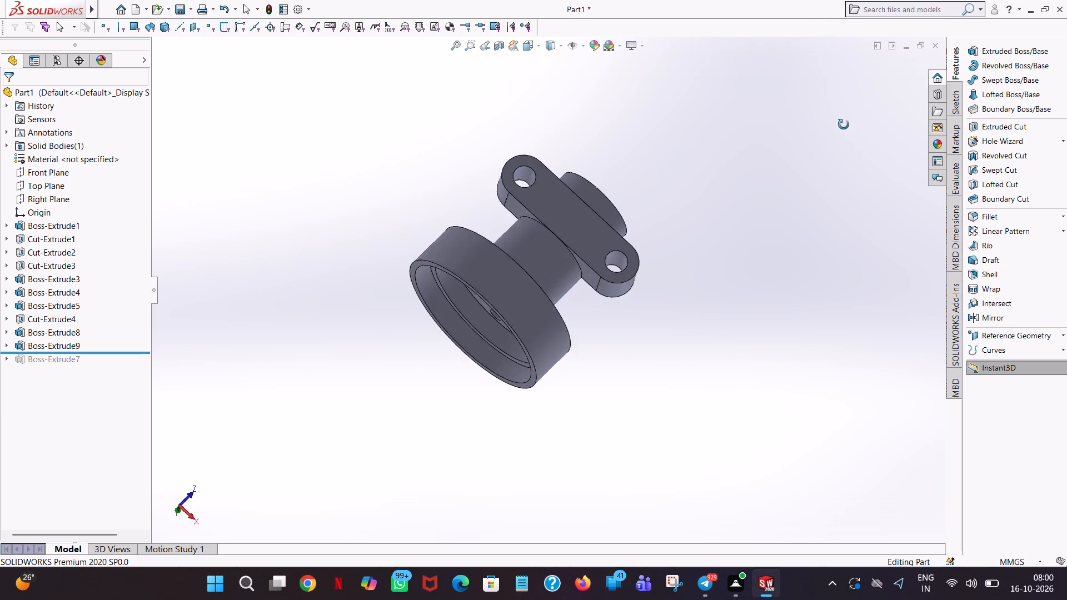
{"action": "middle_click_drag", "start_coordinate": [844, 124], "coordinate": [760, 467]}
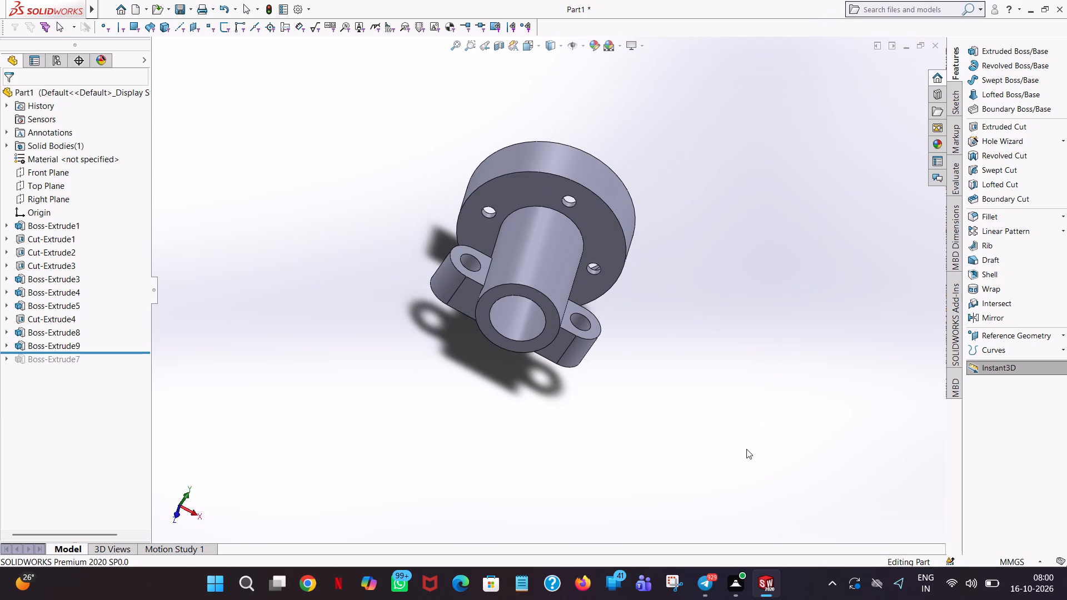
{"action": "middle_click_drag", "start_coordinate": [600, 449], "coordinate": [643, 325]}
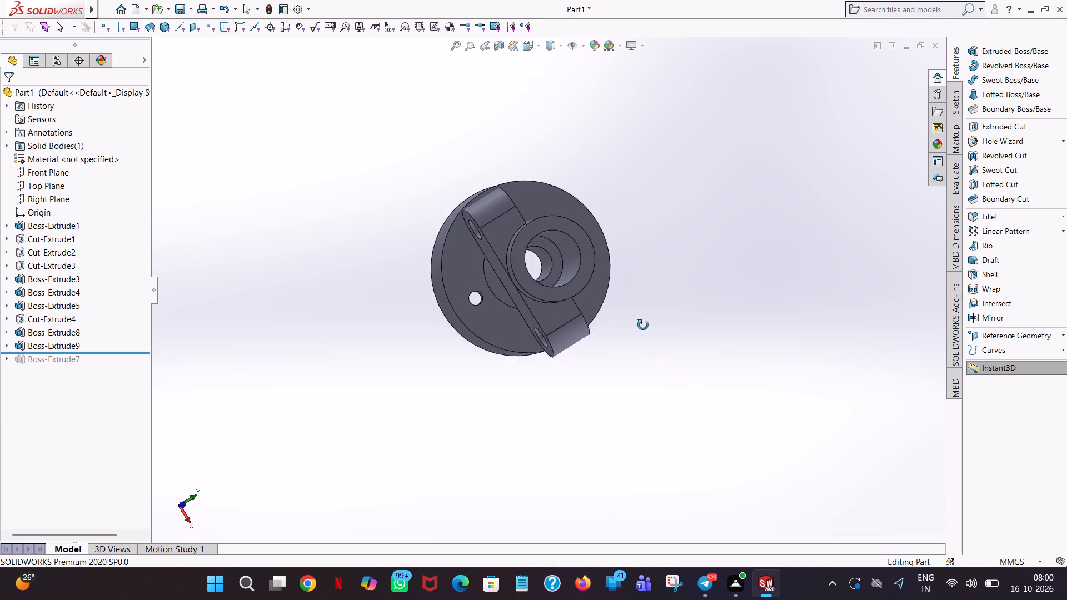
{"action": "middle_click_drag", "start_coordinate": [643, 325], "coordinate": [643, 321]}
{"action": "scroll", "coordinate": [643, 321], "scroll_direction": "up", "scroll_amount": 1}
{"action": "scroll", "coordinate": [569, 354], "scroll_direction": "down", "scroll_amount": 3}
{"action": "middle_click_drag", "start_coordinate": [573, 357], "coordinate": [617, 348]}
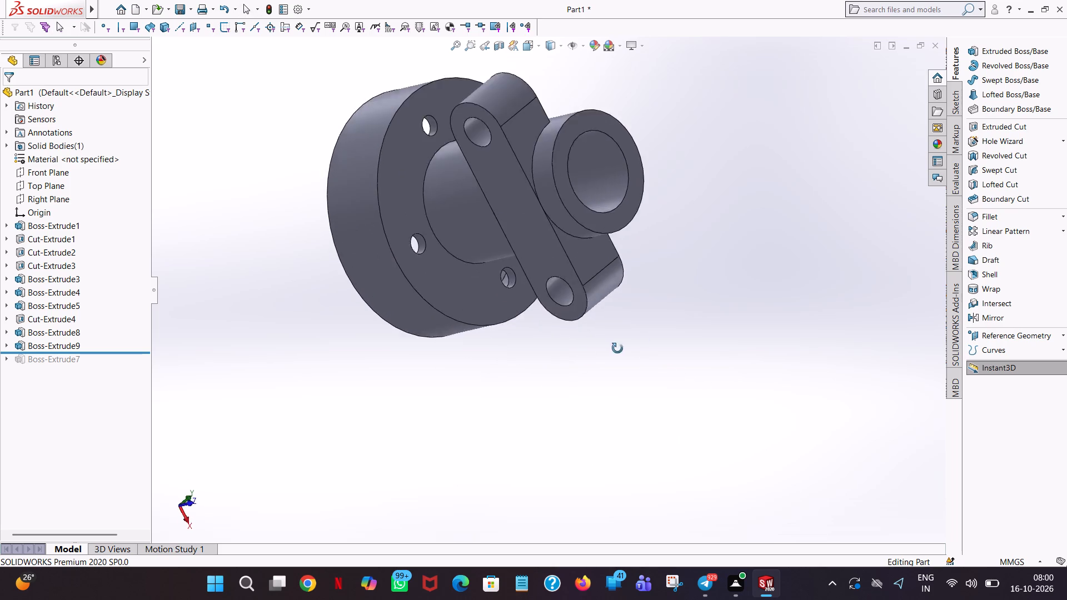
{"action": "middle_click_drag", "start_coordinate": [617, 348], "coordinate": [577, 510]}
{"action": "scroll", "coordinate": [578, 510], "scroll_direction": "up", "scroll_amount": 1}
{"action": "middle_click_drag", "start_coordinate": [604, 431], "coordinate": [559, 389]}
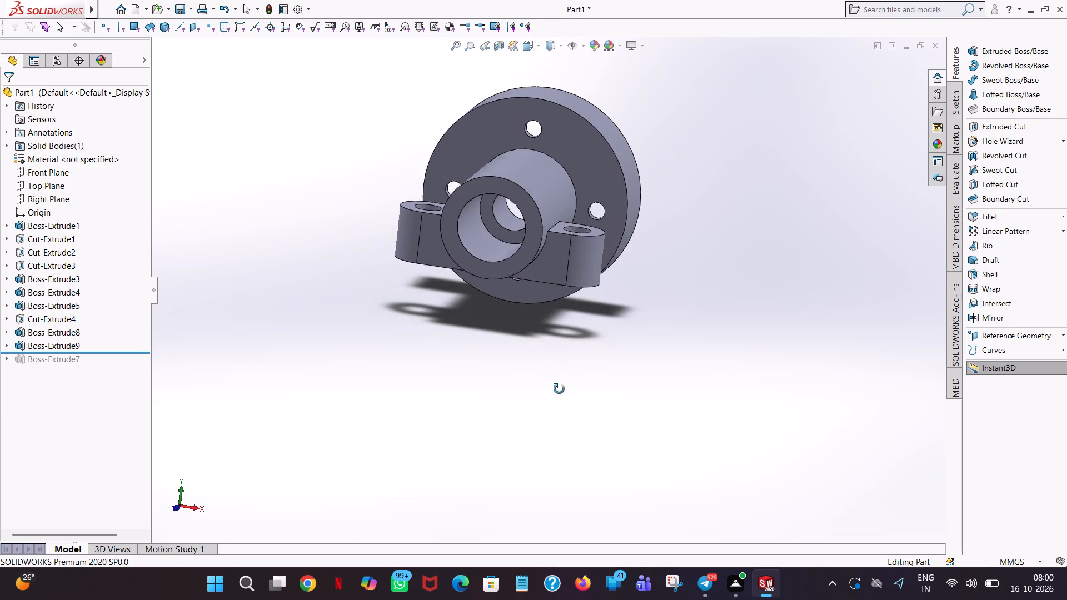
{"action": "middle_click_drag", "start_coordinate": [559, 389], "coordinate": [576, 378]}
{"action": "scroll", "coordinate": [576, 378], "scroll_direction": "down", "scroll_amount": 1}
{"action": "scroll", "coordinate": [576, 378], "scroll_direction": "up", "scroll_amount": 1}
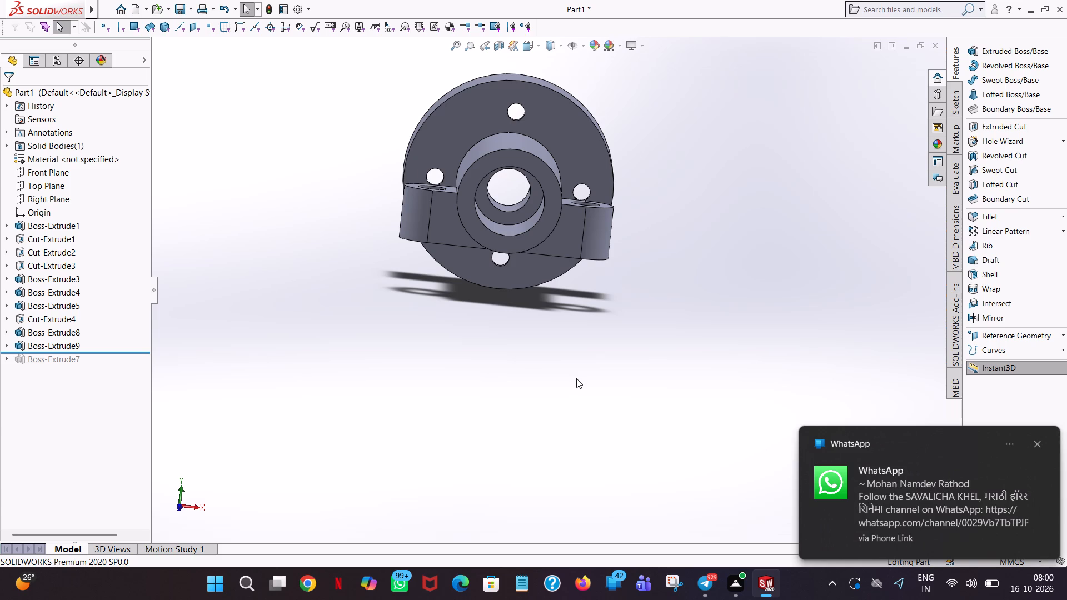
{"action": "scroll", "coordinate": [658, 202], "scroll_direction": "up", "scroll_amount": 1}
{"action": "middle_click_drag", "start_coordinate": [659, 200], "coordinate": [724, 172]}
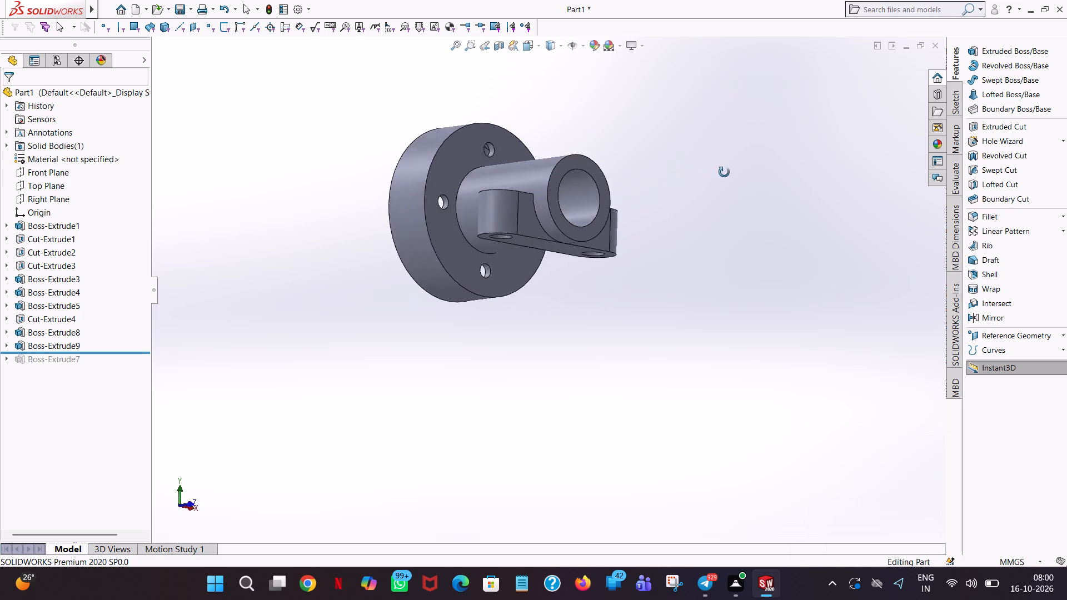
{"action": "middle_click_drag", "start_coordinate": [724, 172], "coordinate": [829, 187]}
{"action": "middle_click_drag", "start_coordinate": [629, 277], "coordinate": [824, 287]}
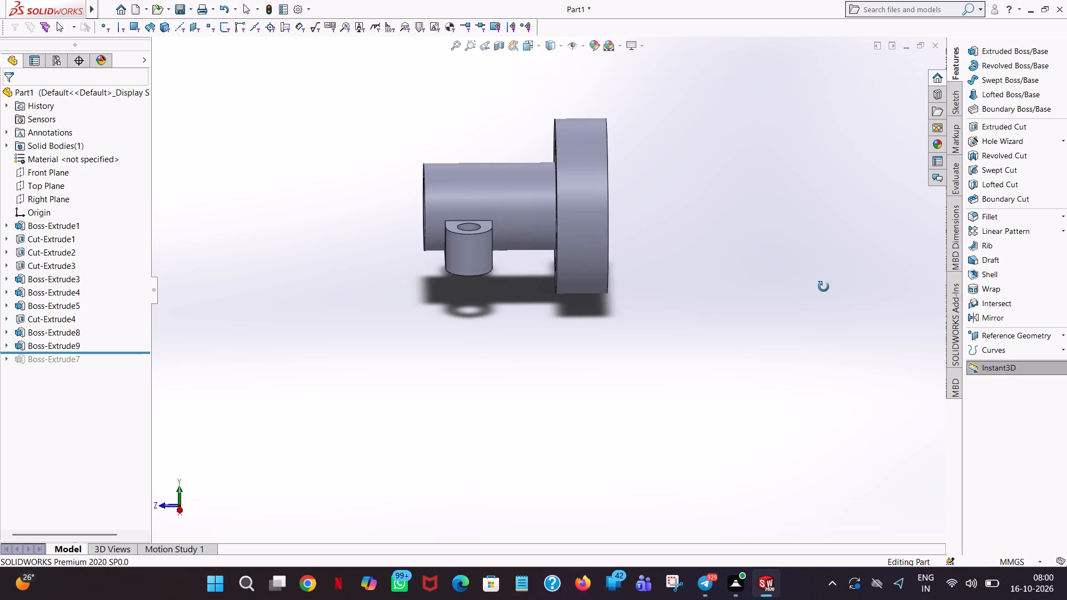
{"action": "middle_click_drag", "start_coordinate": [824, 287], "coordinate": [751, 229]}
{"action": "scroll", "coordinate": [837, 329], "scroll_direction": "up", "scroll_amount": 1}
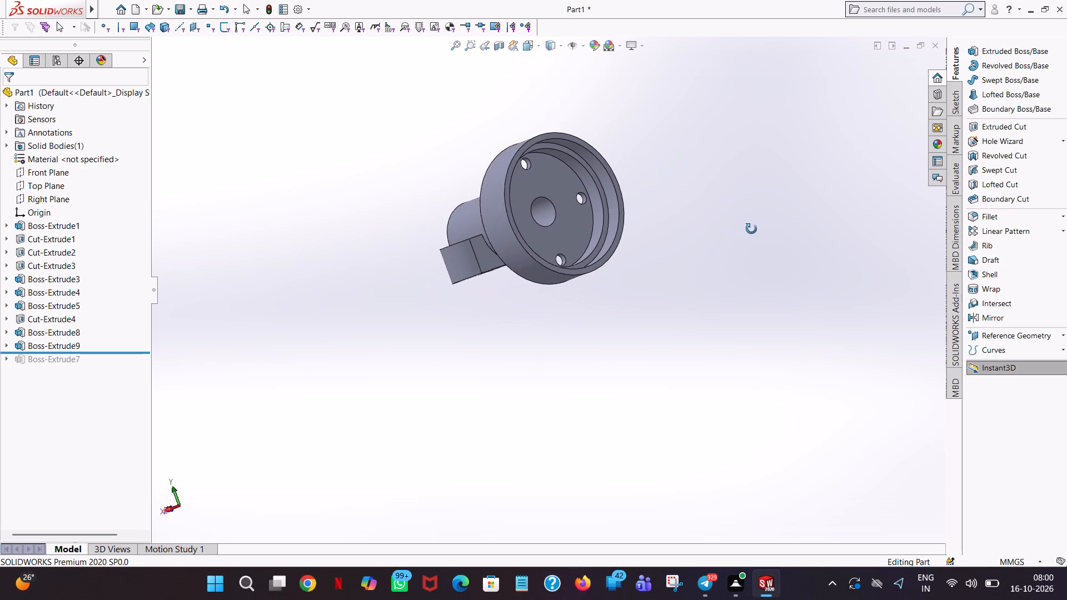
{"action": "middle_click_drag", "start_coordinate": [751, 229], "coordinate": [754, 229]}
Apply the light violet-blue standard colour (RGB 192, 192, 255) to the whole solid body.
{"action": "right_click", "coordinate": [503, 222]}
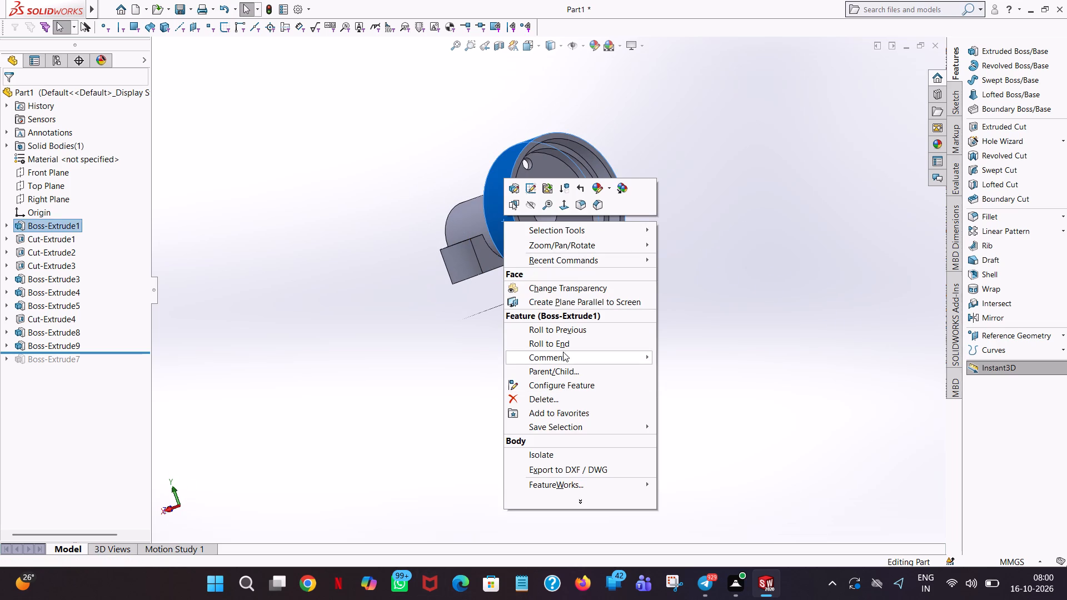
{"action": "left_click", "coordinate": [592, 188]}
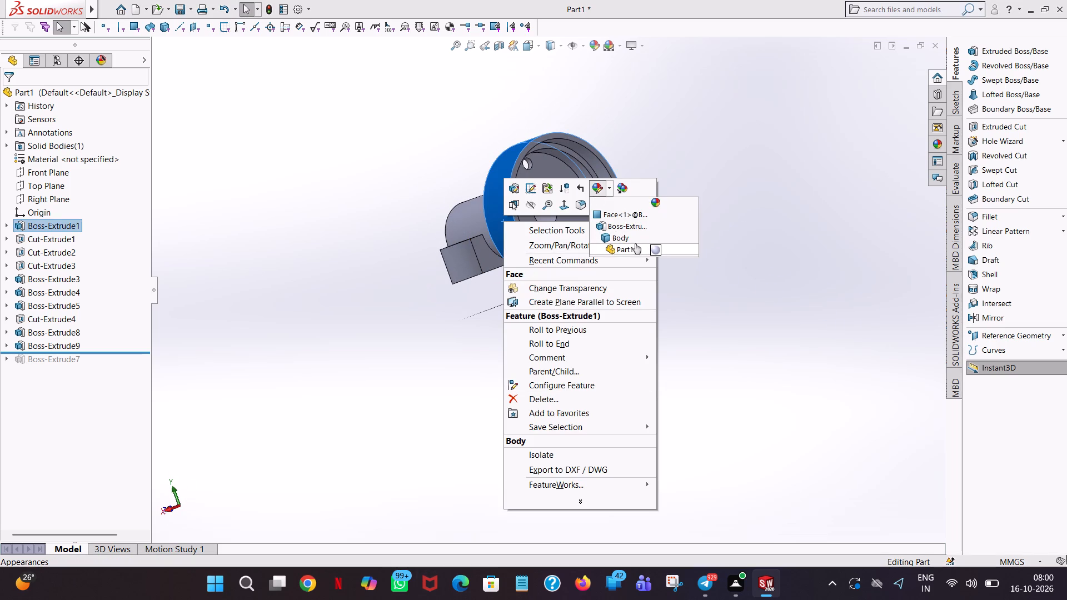
{"action": "left_click", "coordinate": [635, 233]}
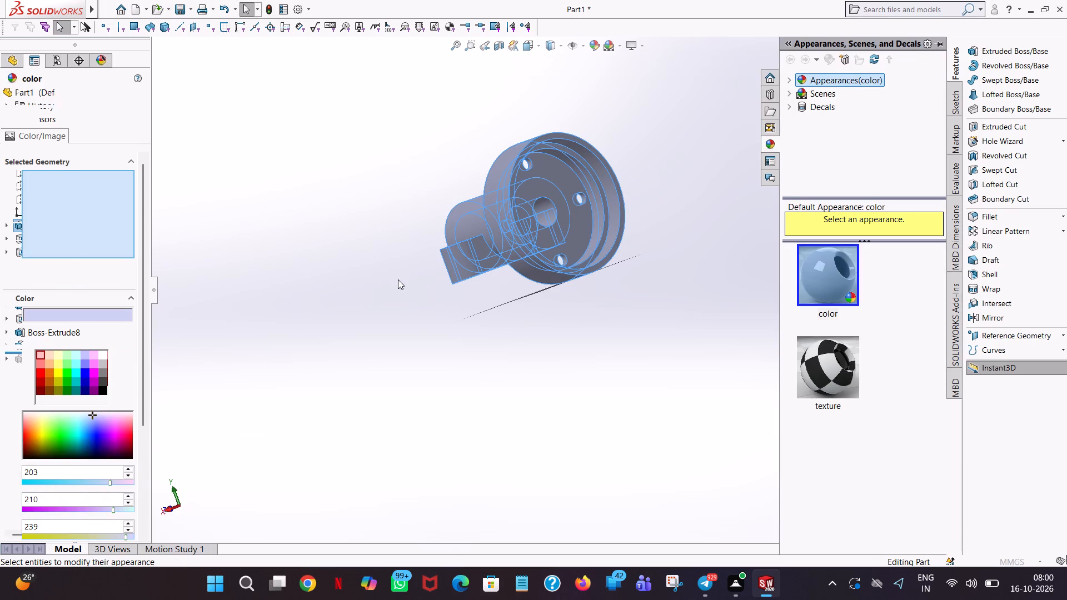
{"action": "left_click", "coordinate": [86, 356]}
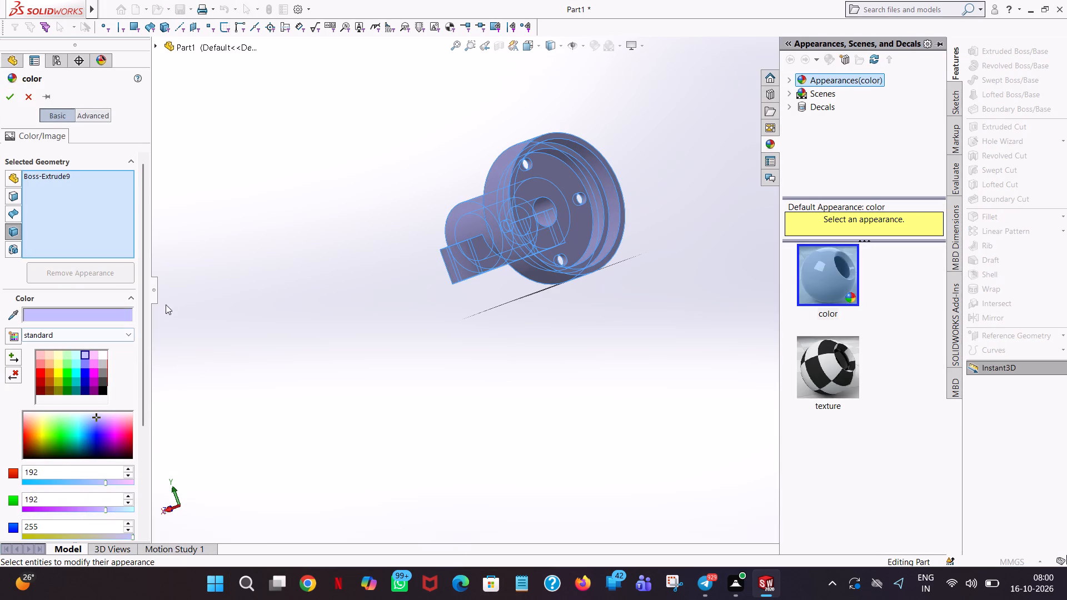
{"action": "left_click_drag", "start_coordinate": [15, 64], "coordinate": [18, 54]}
{"action": "left_click", "coordinate": [14, 92]}
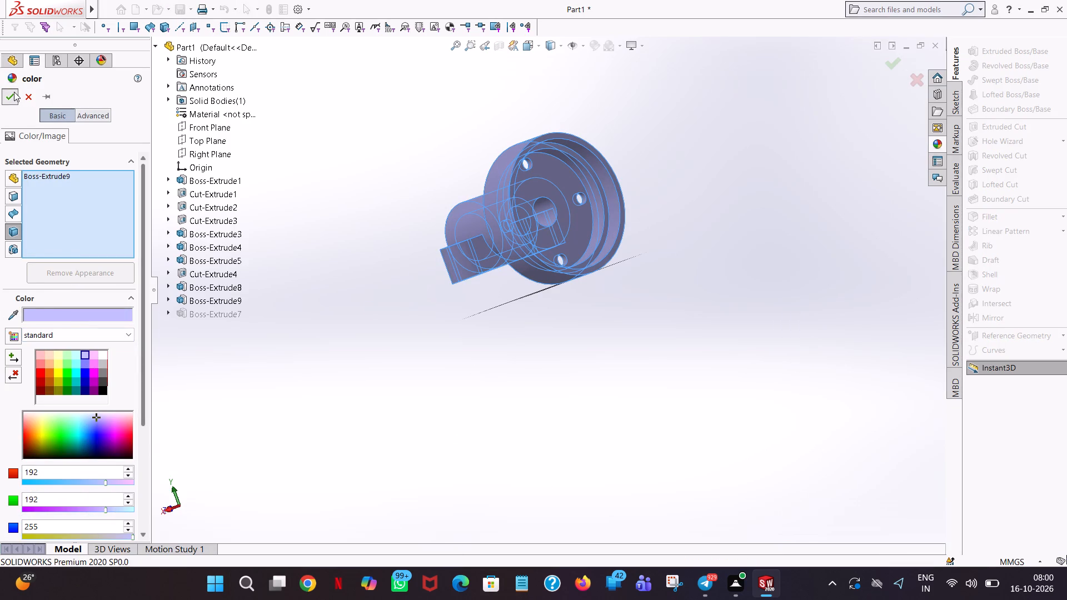
{"action": "left_click", "coordinate": [414, 176]}
Examine the coloured coupling from the boss and lobe side and from the recessed flange side.
{"action": "scroll", "coordinate": [413, 184], "scroll_direction": "up", "scroll_amount": 1}
{"action": "middle_click_drag", "start_coordinate": [417, 187], "coordinate": [607, 212]}
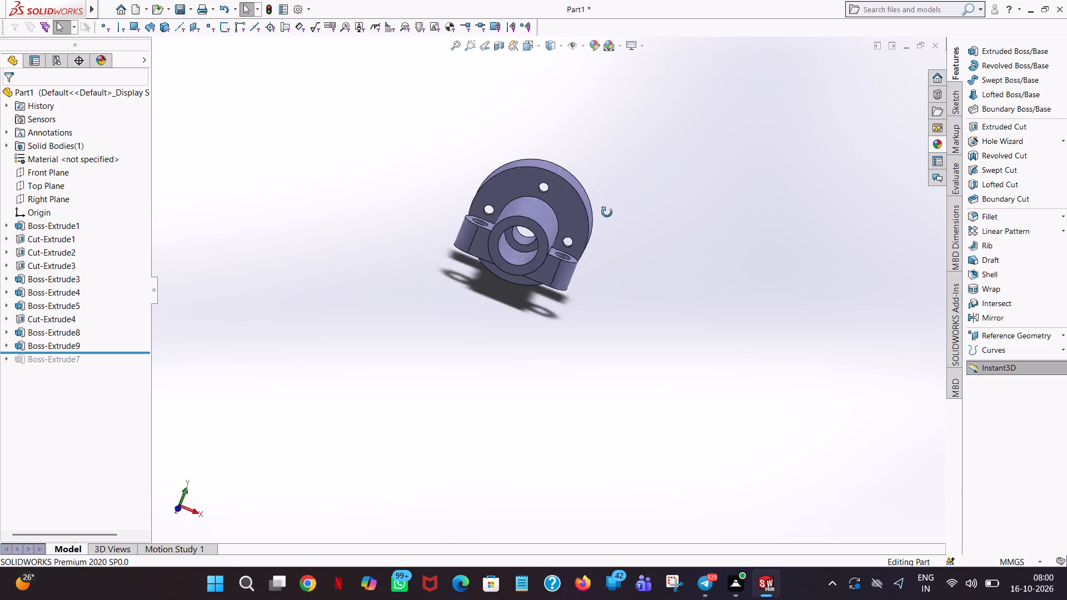
{"action": "middle_click_drag", "start_coordinate": [607, 212], "coordinate": [794, 370]}
{"action": "scroll", "coordinate": [528, 236], "scroll_direction": "down", "scroll_amount": 4}
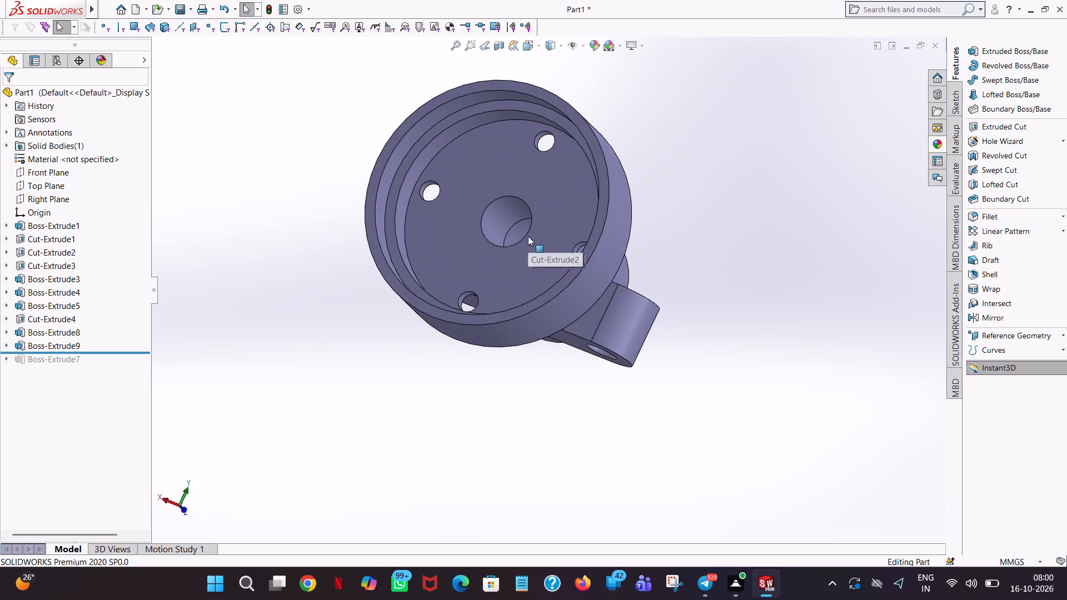
{"action": "scroll", "coordinate": [528, 236], "scroll_direction": "down", "scroll_amount": 2}
{"action": "middle_click_drag", "start_coordinate": [539, 250], "coordinate": [604, 324]}
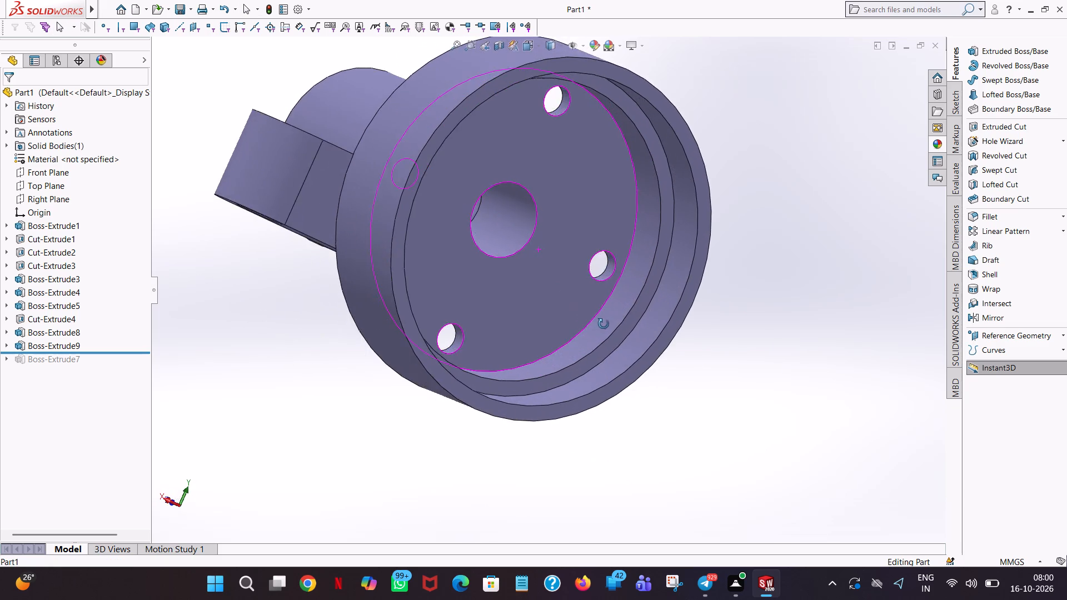
{"action": "middle_click_drag", "start_coordinate": [604, 324], "coordinate": [786, 338]}
{"action": "scroll", "coordinate": [781, 340], "scroll_direction": "up", "scroll_amount": 5}
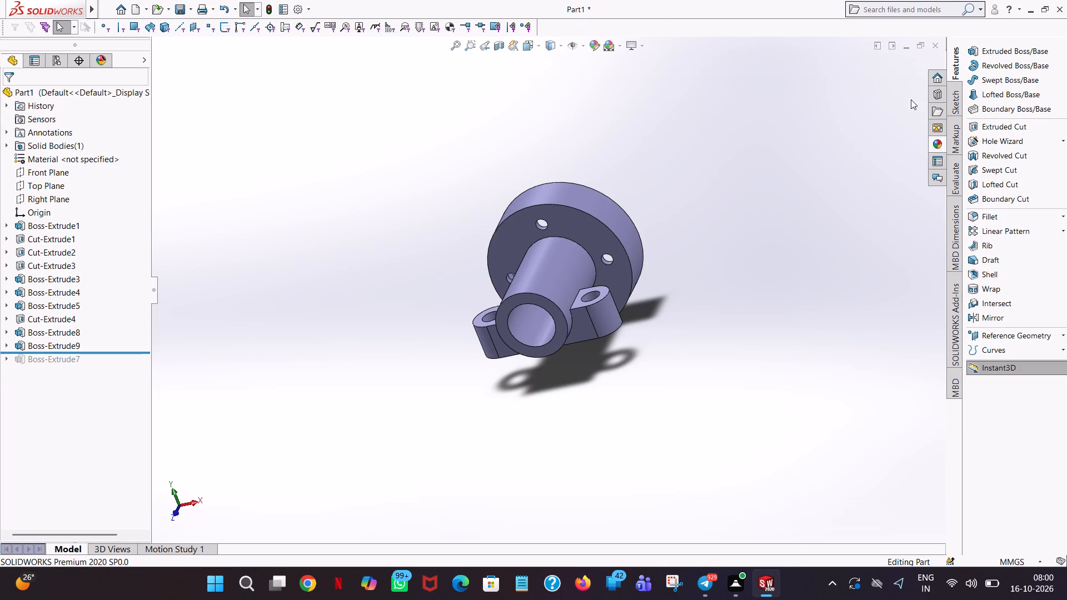
Save the part as "shaft coupling" in the "fuji new design" folder on drive D.
{"action": "left_click", "coordinate": [174, 8]}
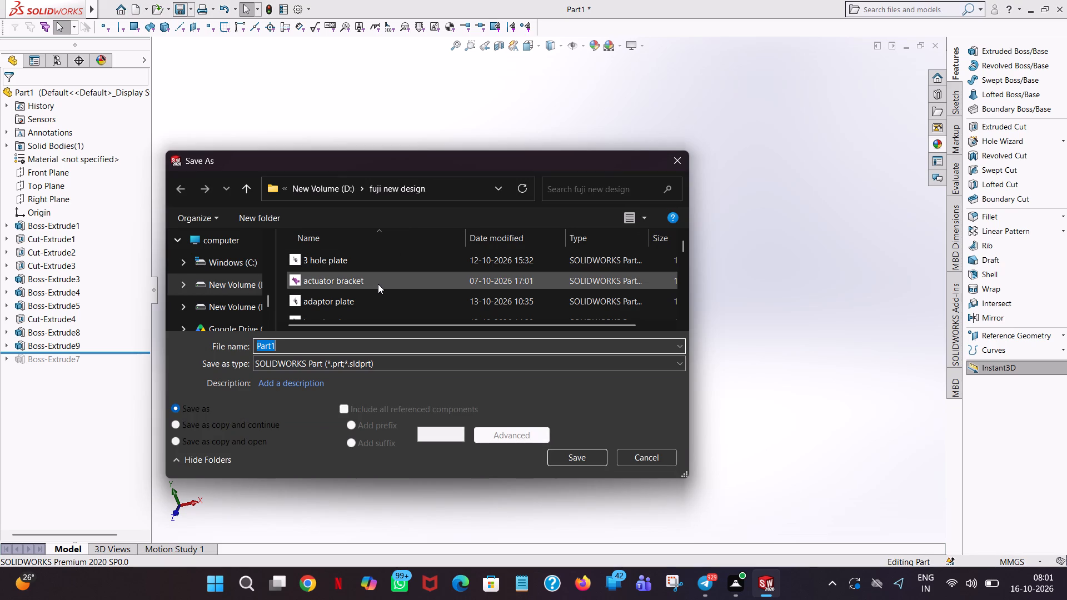
{"action": "type", "text": "shaft coupling"}
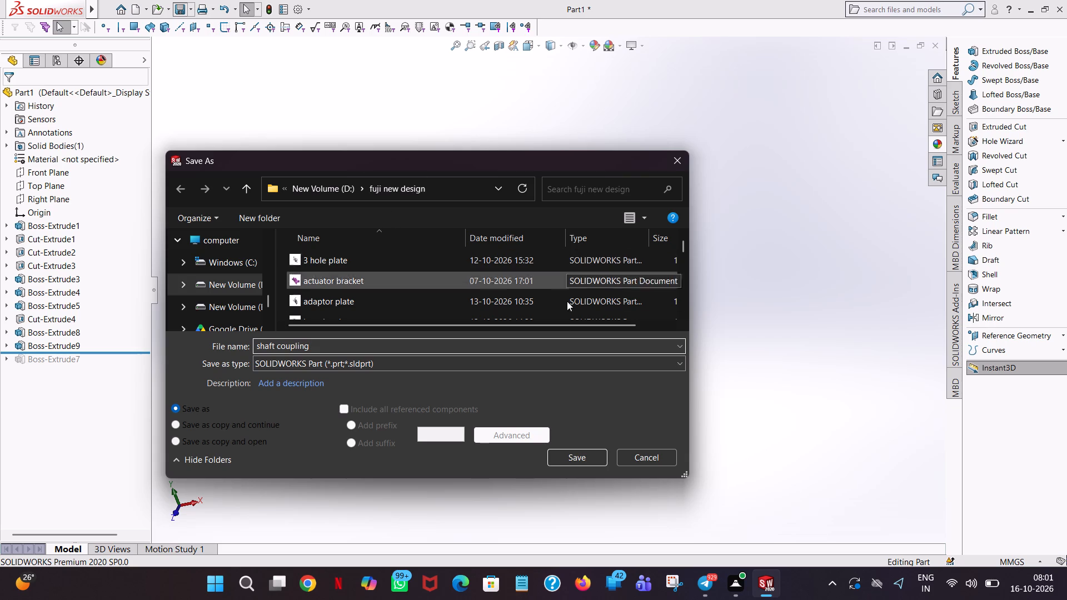
{"action": "left_click", "coordinate": [573, 461]}
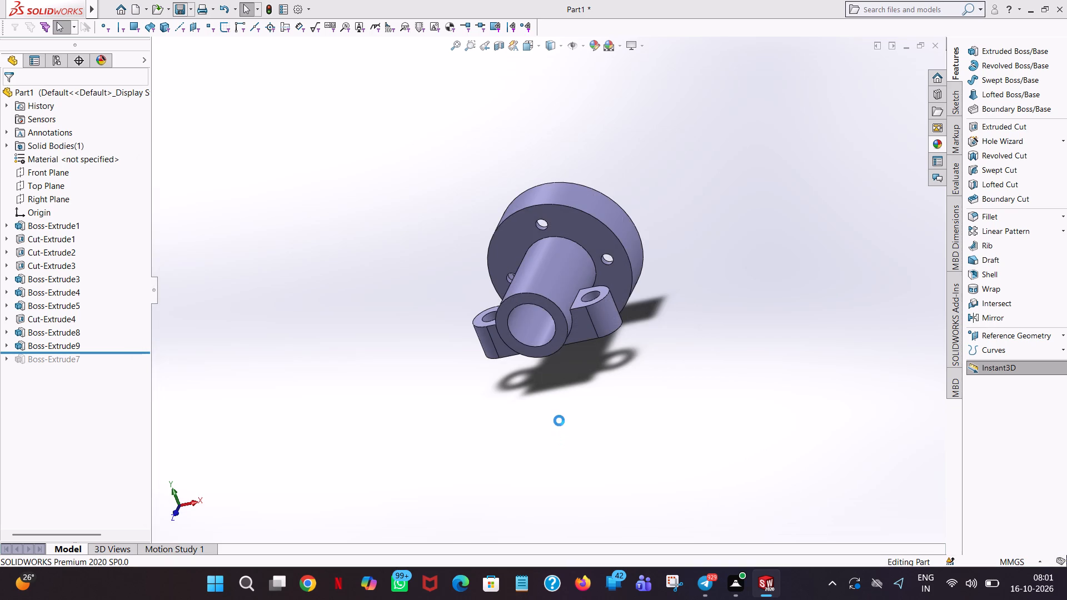
Save a PDF copy of the part, named shaft coupling, in the "fuji new pdf" folder on drive D.
{"action": "left_click", "coordinate": [184, 6]}
{"action": "left_click", "coordinate": [190, 9]}
{"action": "left_click", "coordinate": [205, 34]}
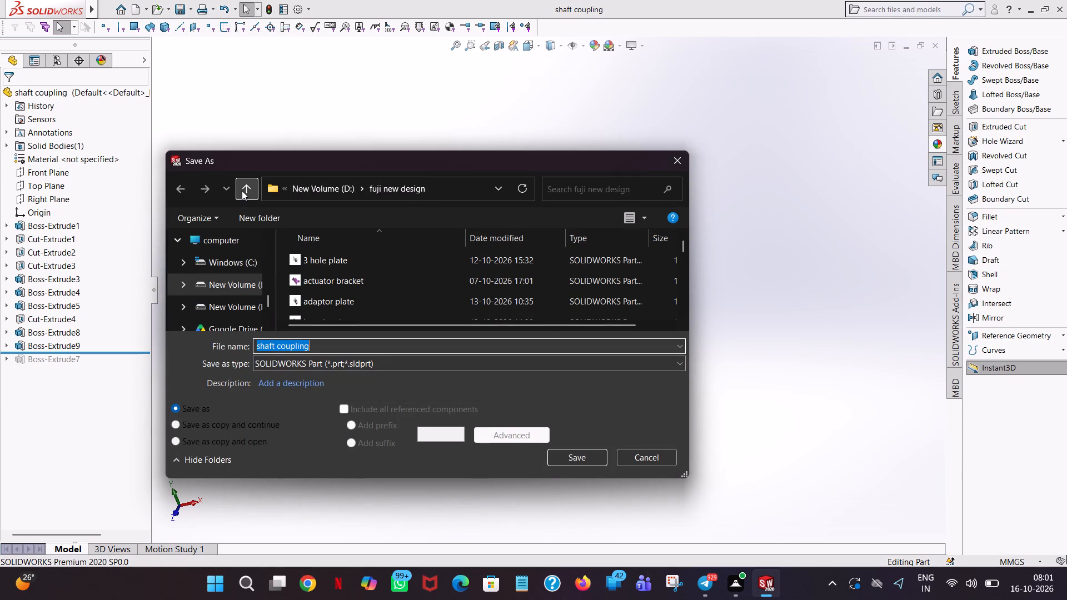
{"action": "left_click", "coordinate": [242, 190]}
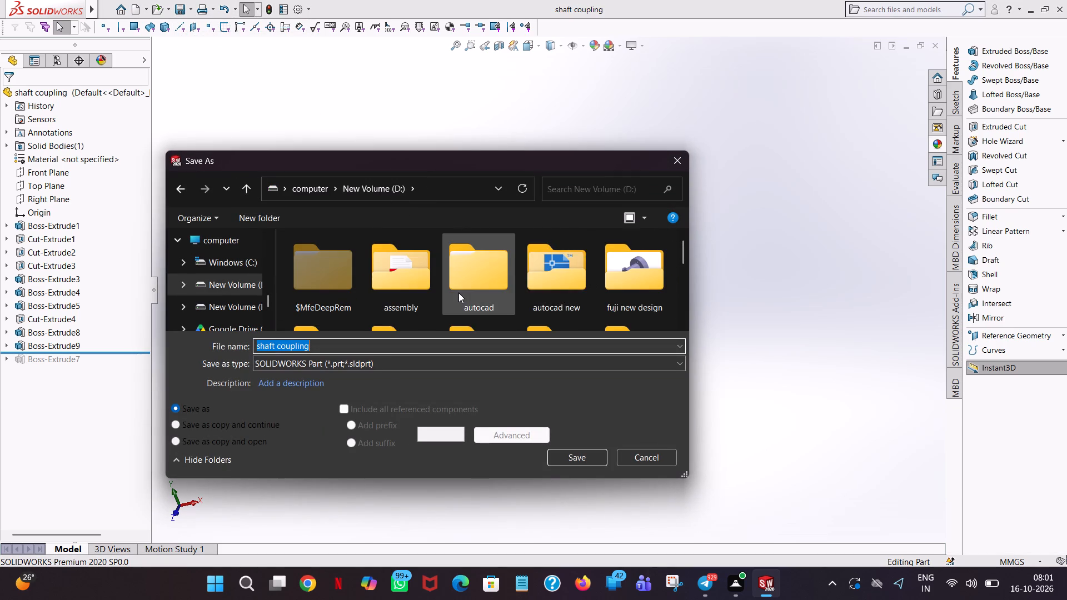
{"action": "scroll", "coordinate": [458, 292], "scroll_direction": "down", "scroll_amount": 1}
{"action": "double_click", "coordinate": [338, 298]}
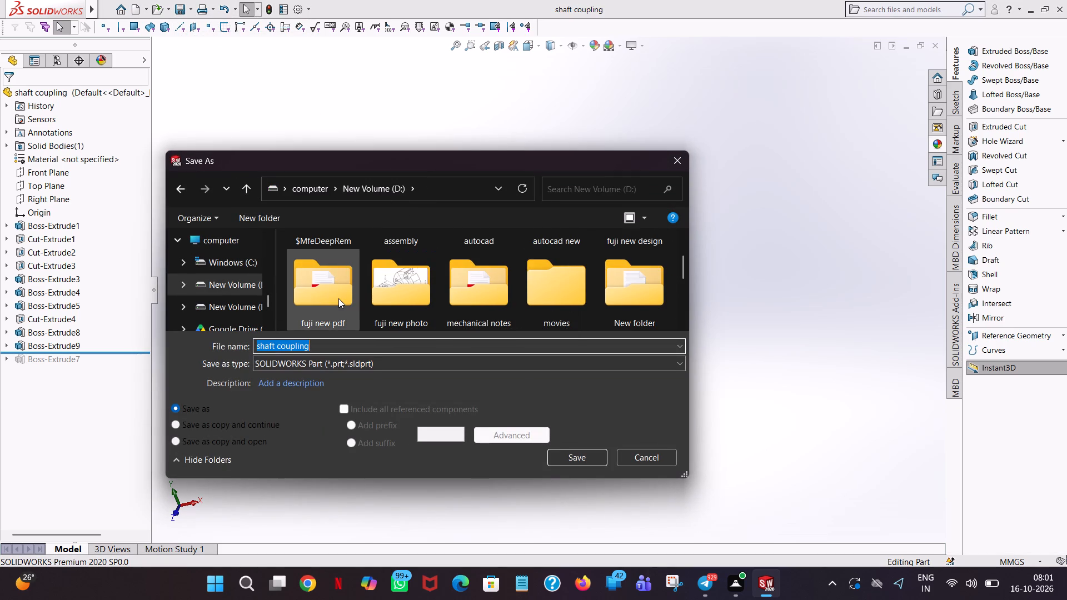
{"action": "left_click", "coordinate": [330, 363]}
{"action": "left_click", "coordinate": [406, 101]}
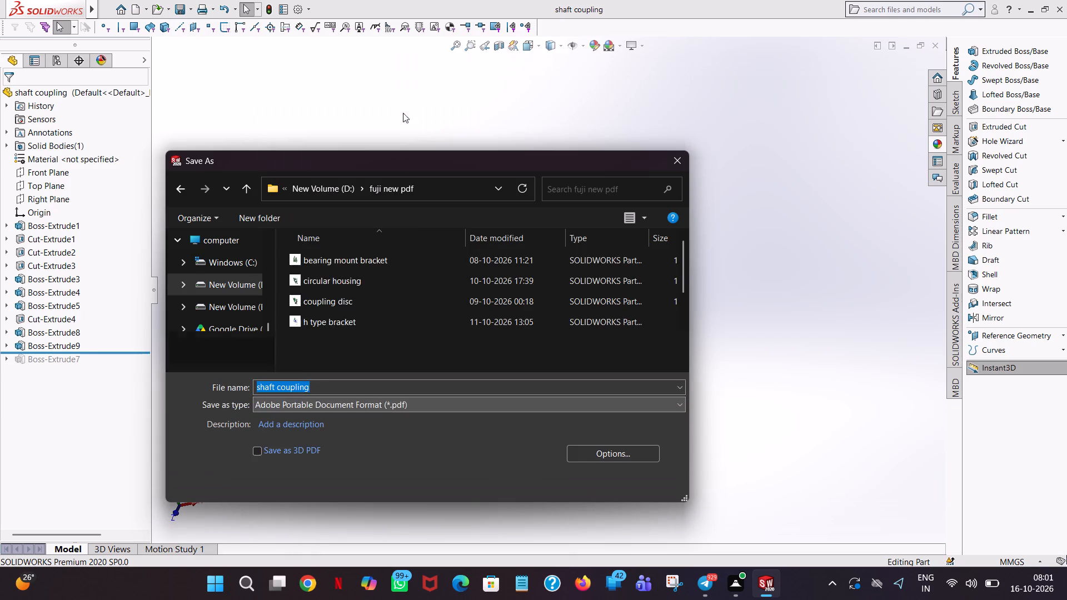
{"action": "left_click", "coordinate": [581, 483]}
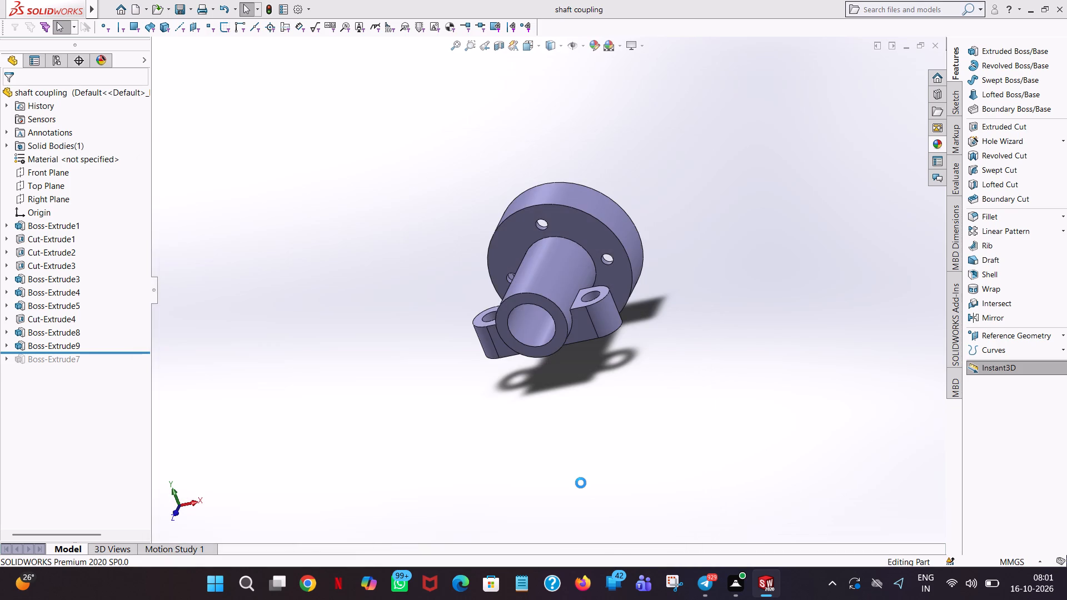